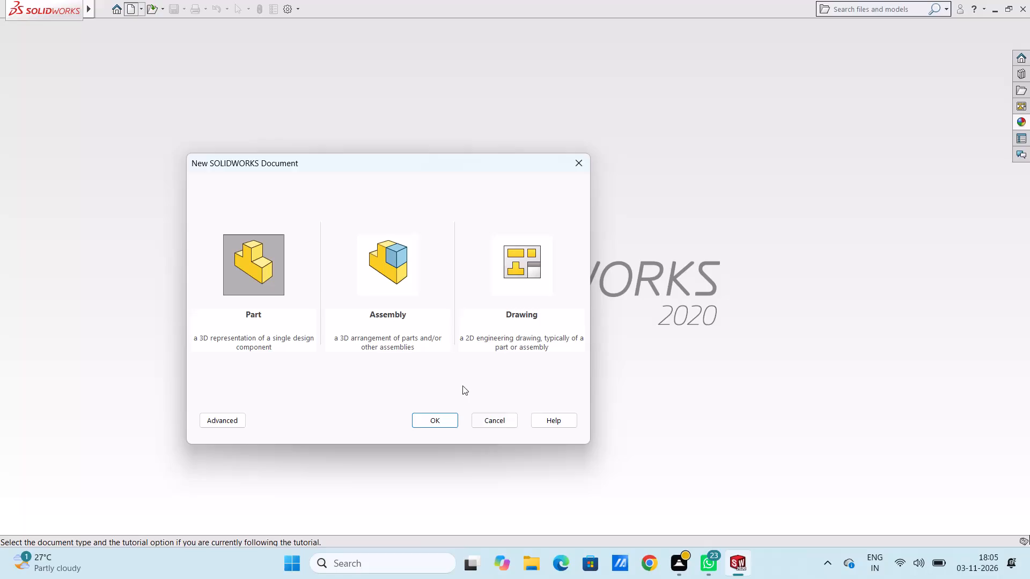
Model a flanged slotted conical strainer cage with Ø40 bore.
Create a new part and start a sketch on the Top Plane.
{"action": "left_click", "coordinate": [447, 413]}
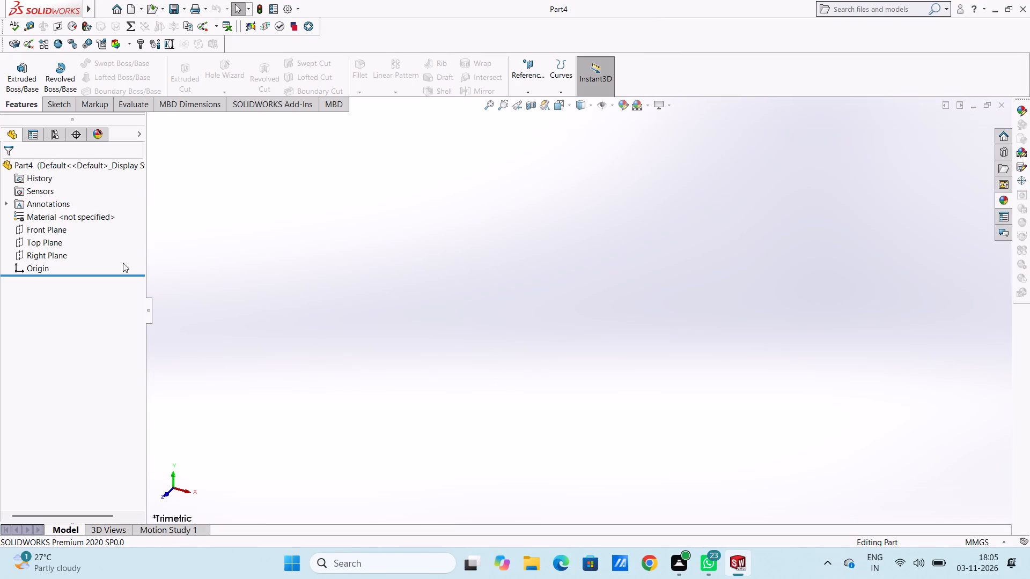
{"action": "left_click", "coordinate": [44, 242]}
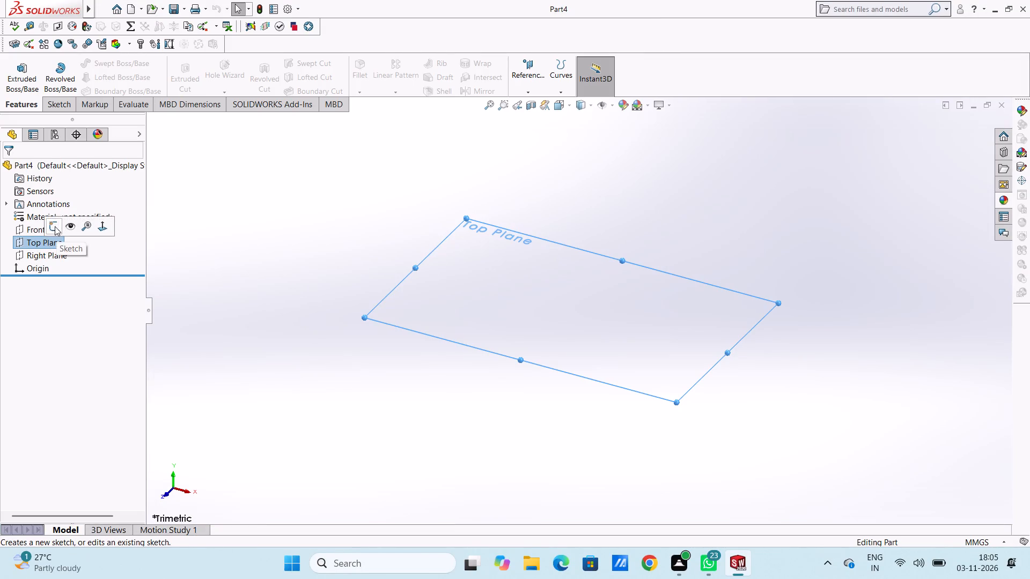
{"action": "left_click", "coordinate": [55, 226]}
{"action": "left_click", "coordinate": [370, 259]}
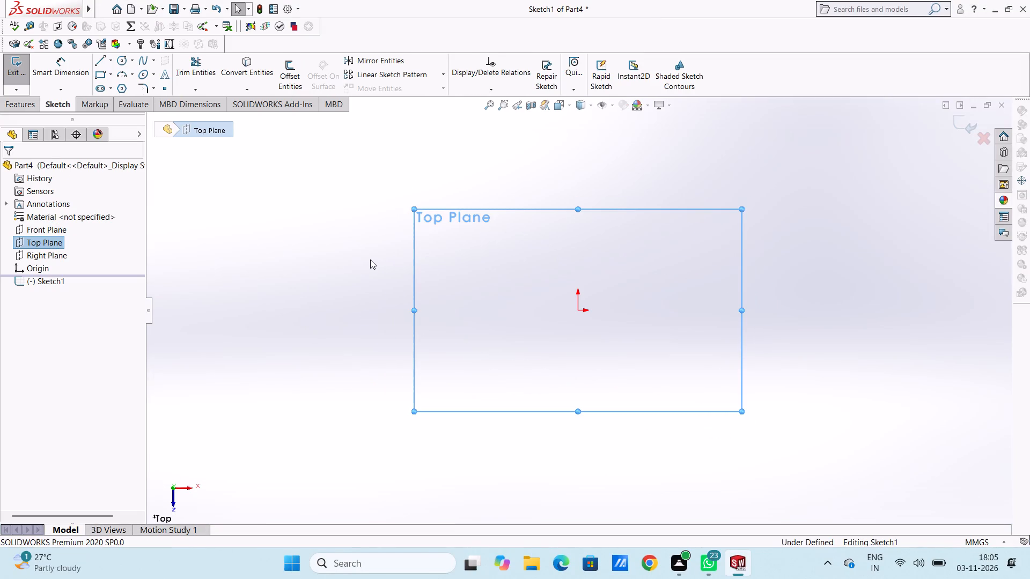
Sketch a circle centred on the origin with a radius of about 67 mm.
{"action": "left_click", "coordinate": [126, 60]}
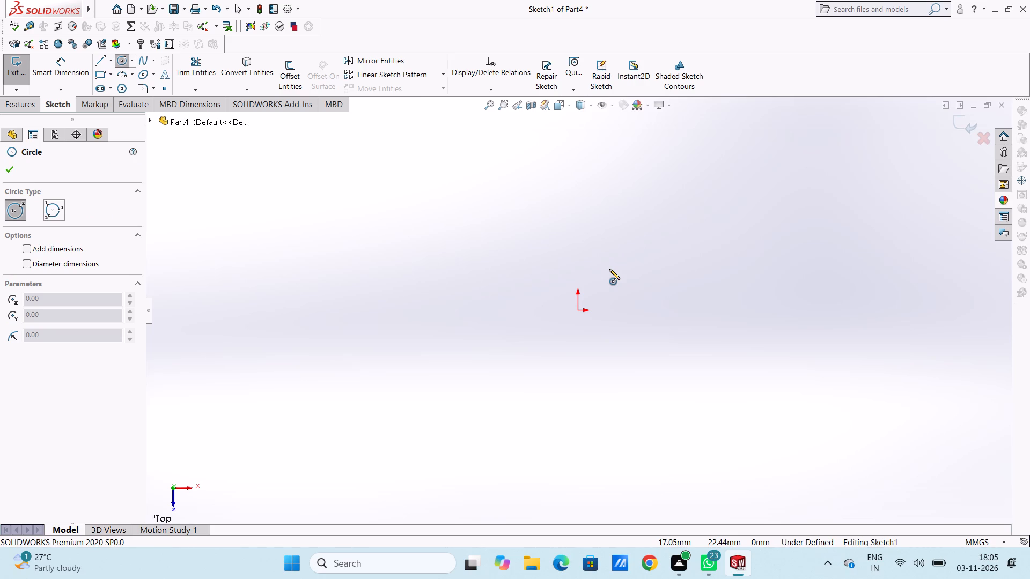
{"action": "left_click", "coordinate": [577, 310]}
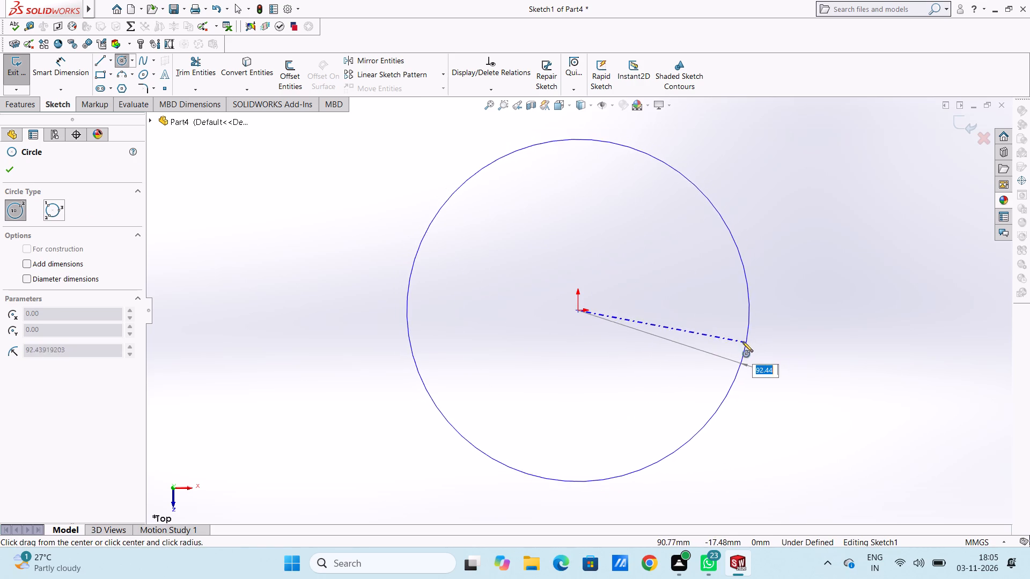
{"action": "left_click", "coordinate": [700, 331]}
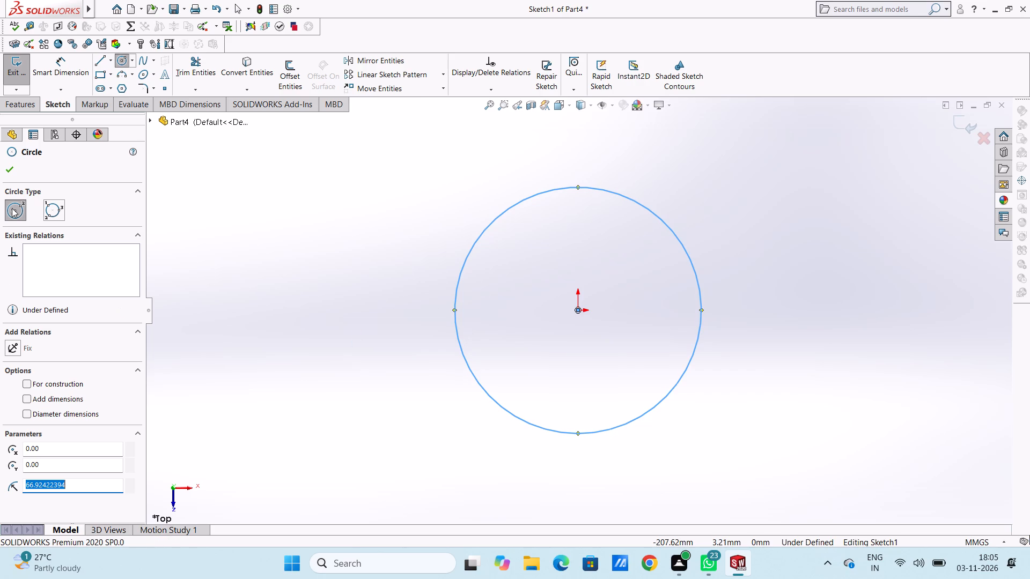
{"action": "left_click", "coordinate": [9, 168]}
Dimension the circle's diameter and set it to 160 mm.
{"action": "left_click", "coordinate": [68, 69]}
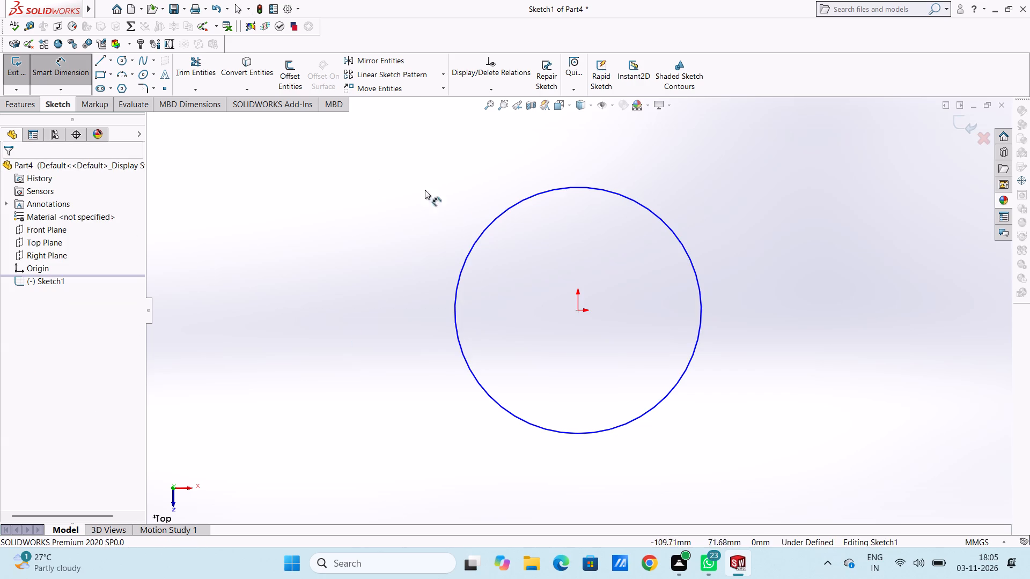
{"action": "left_click", "coordinate": [554, 189]}
{"action": "scroll", "coordinate": [794, 414], "scroll_direction": "up", "scroll_amount": 1}
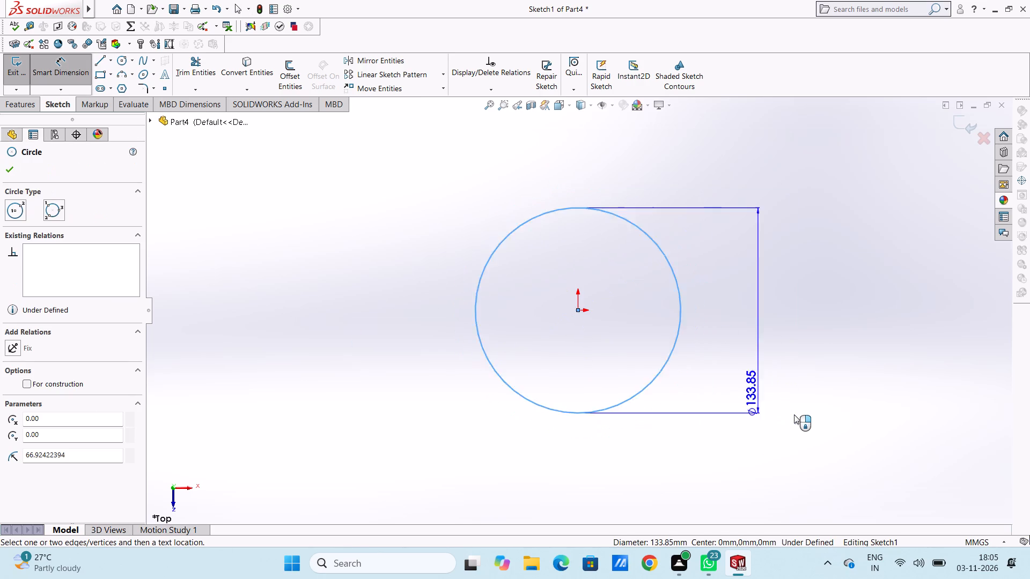
{"action": "scroll", "coordinate": [794, 414], "scroll_direction": "up", "scroll_amount": 1}
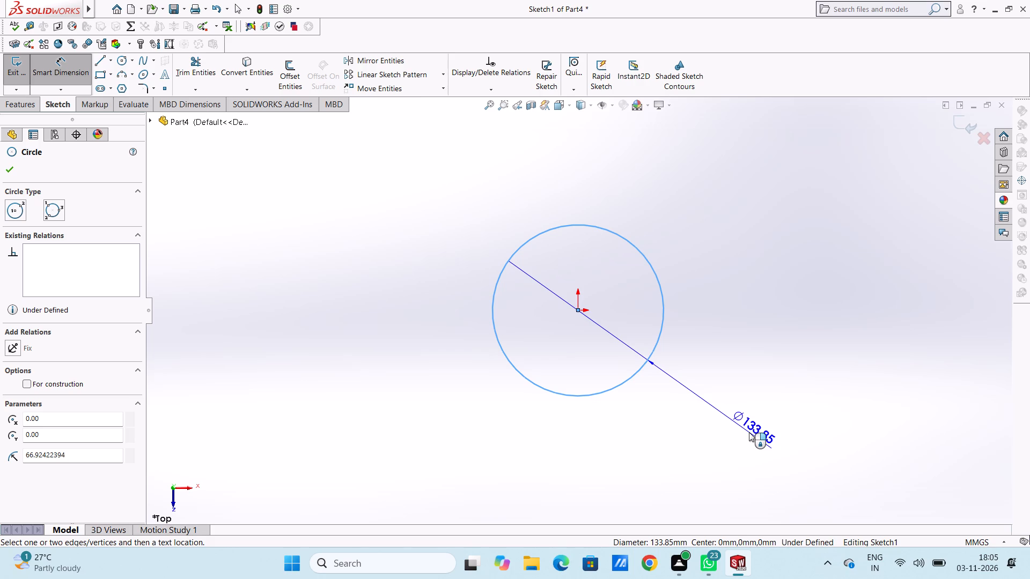
{"action": "left_click", "coordinate": [749, 432]}
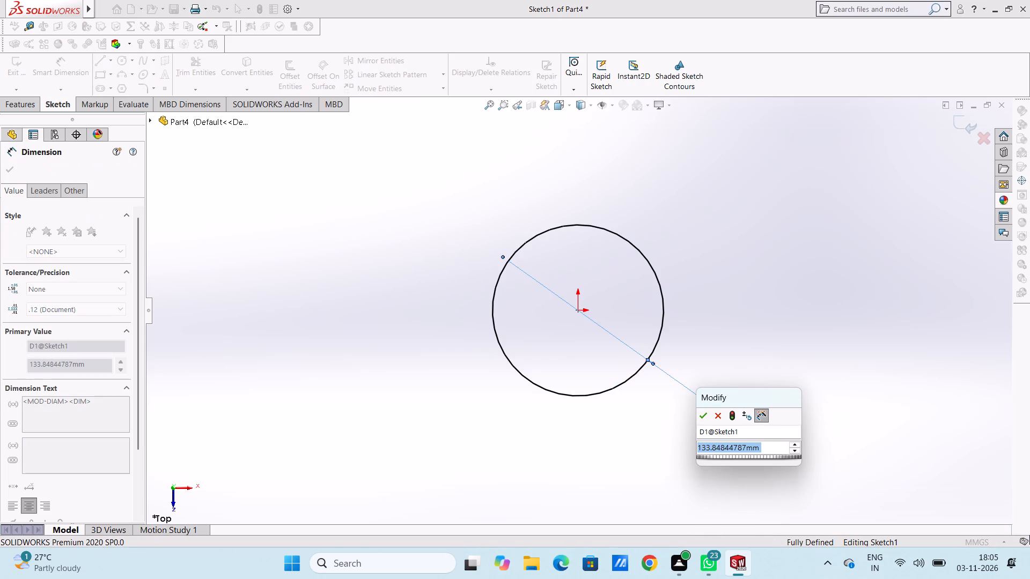
{"action": "type", "text": "160"}
{"action": "key", "text": "Return"}
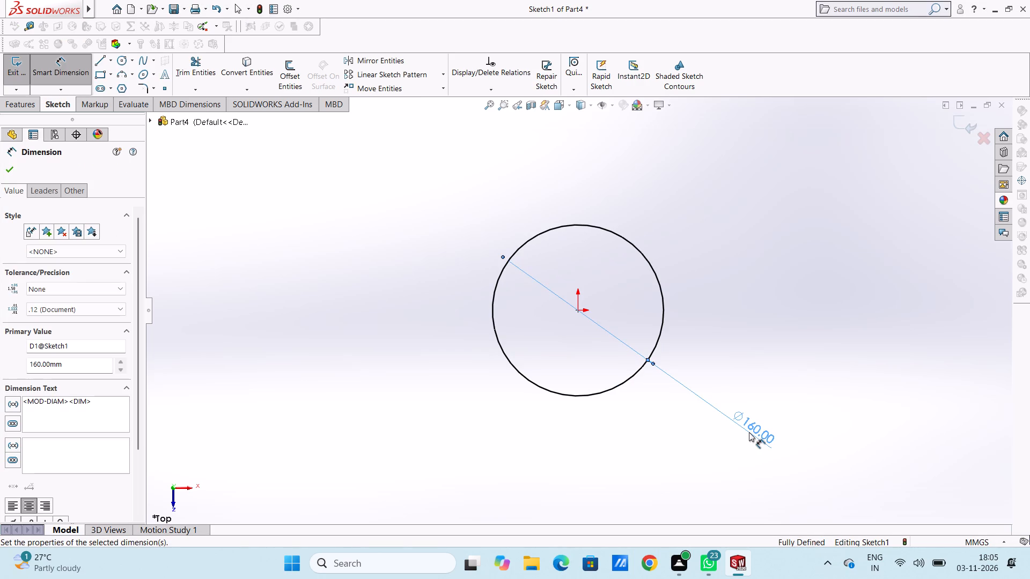
{"action": "left_click", "coordinate": [752, 361]}
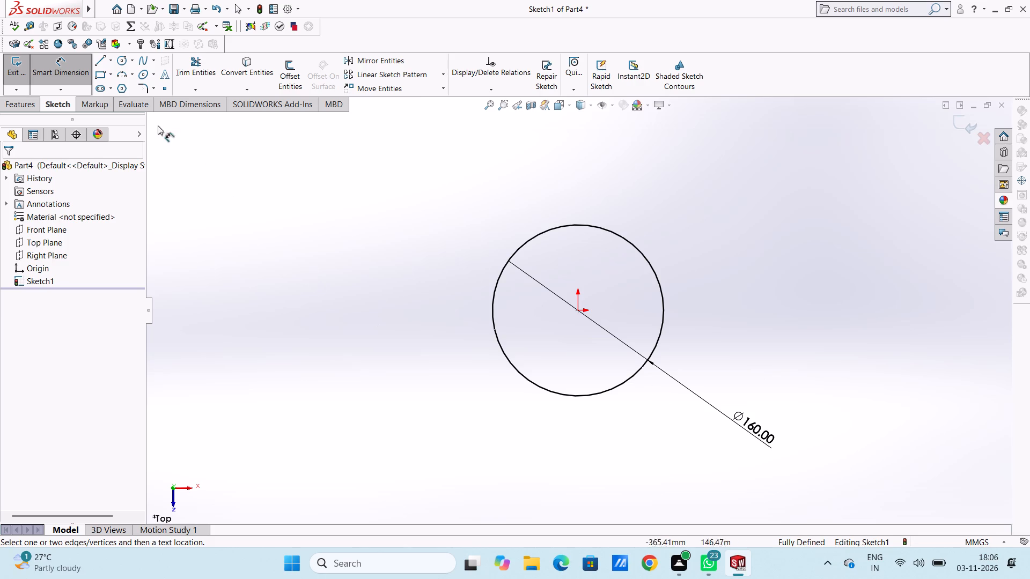
Sketch a second, smaller concentric circle at the origin with a radius of about 65.5 mm.
{"action": "left_click", "coordinate": [121, 60]}
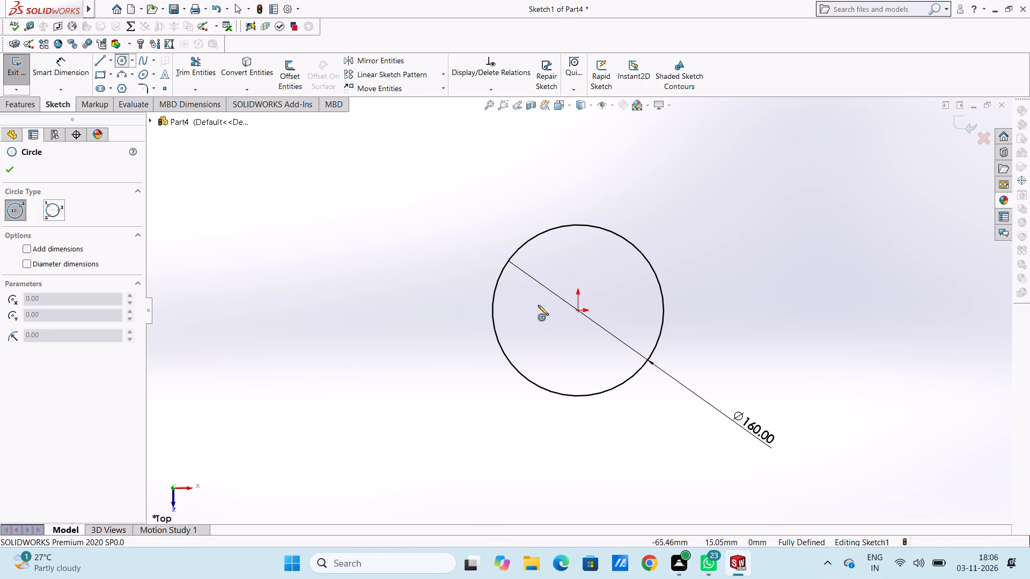
{"action": "left_click", "coordinate": [577, 309]}
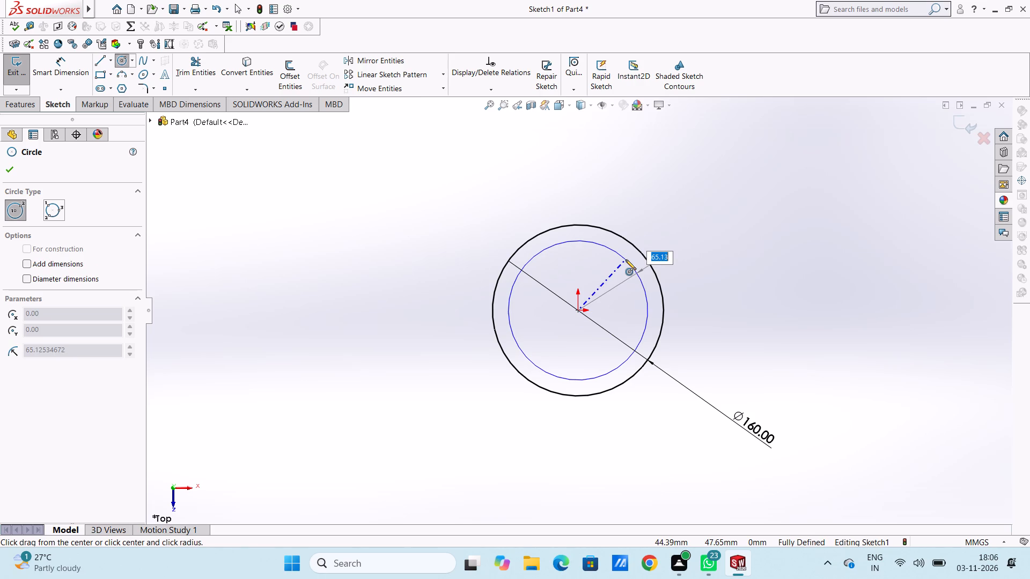
{"action": "left_click", "coordinate": [630, 264]}
{"action": "right_click", "coordinate": [733, 202]}
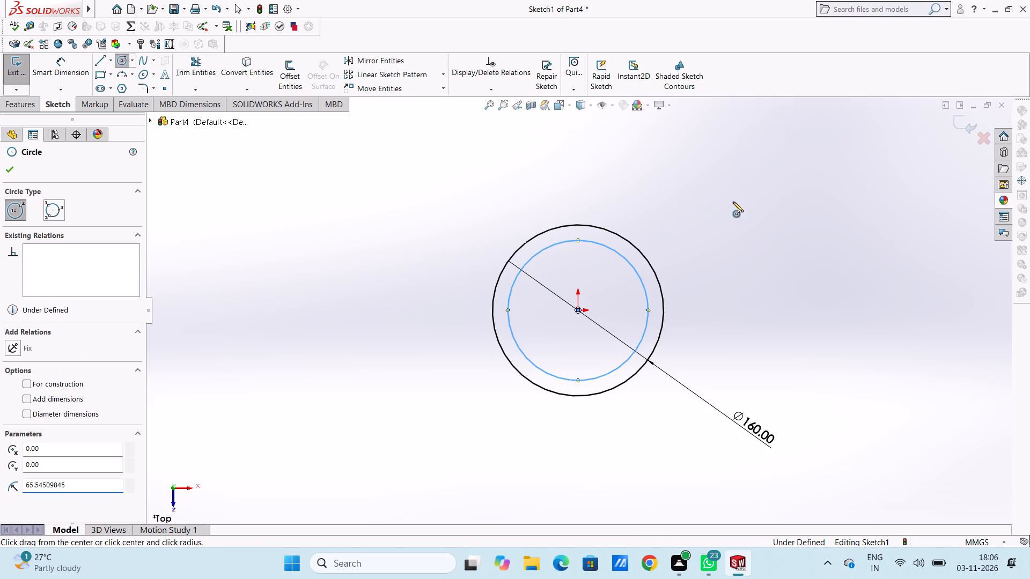
{"action": "left_click", "coordinate": [741, 208]}
{"action": "left_click", "coordinate": [709, 229]}
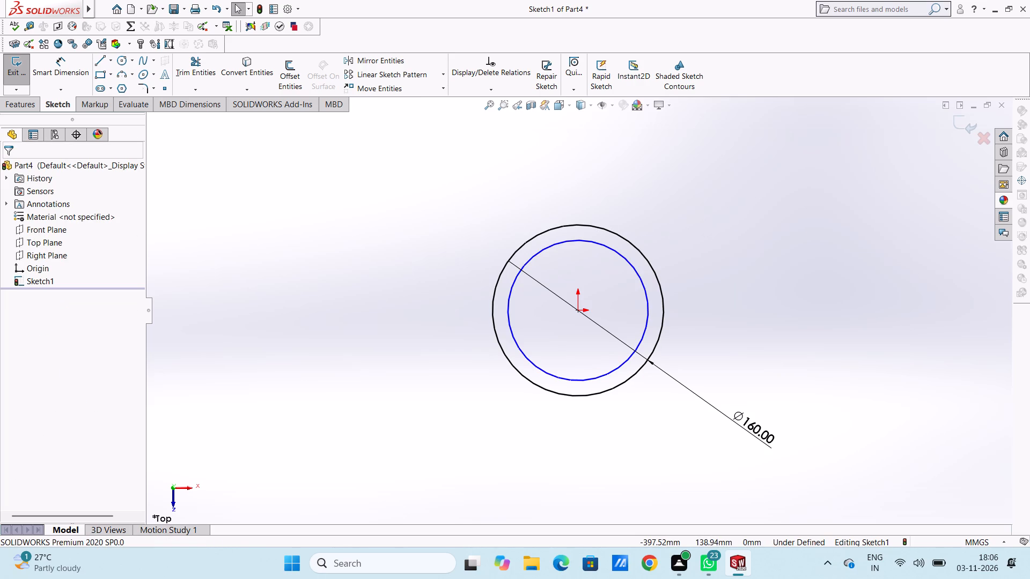
Dimension the inner circle's diameter and set it to 145 mm.
{"action": "left_click", "coordinate": [68, 68]}
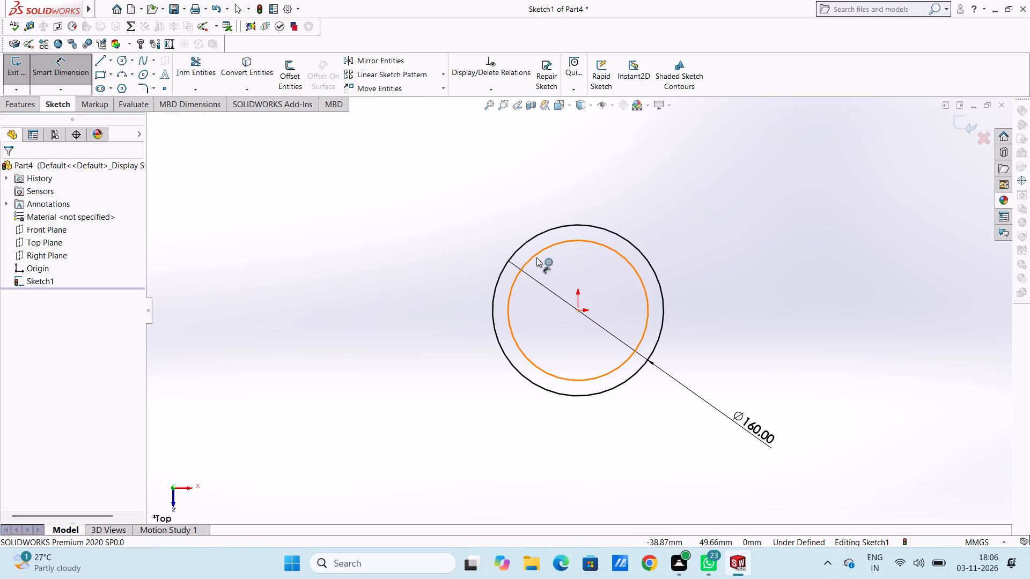
{"action": "left_click", "coordinate": [536, 257]}
{"action": "left_click", "coordinate": [359, 172]}
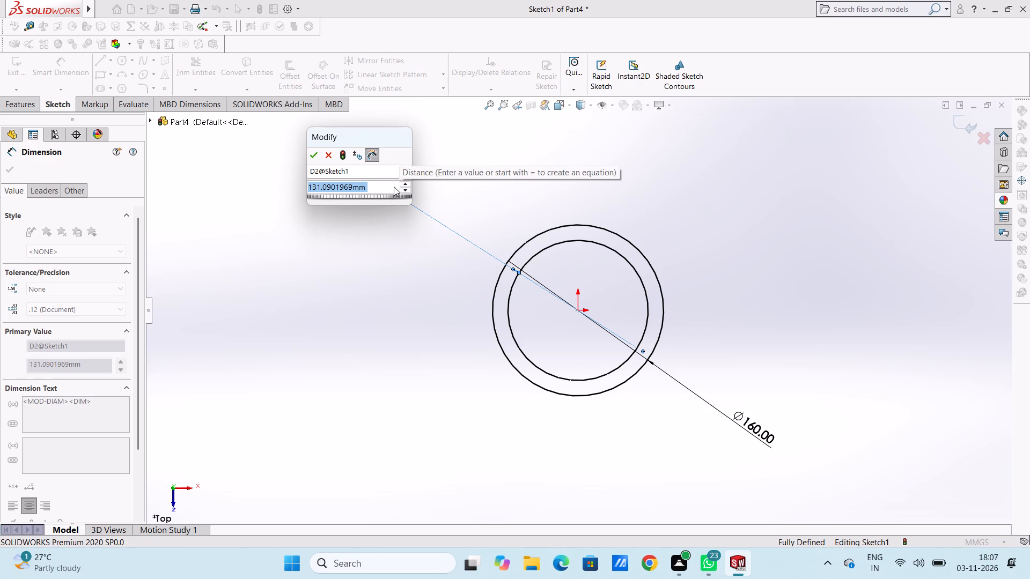
{"action": "type", "text": "145"}
{"action": "key", "text": "Return"}
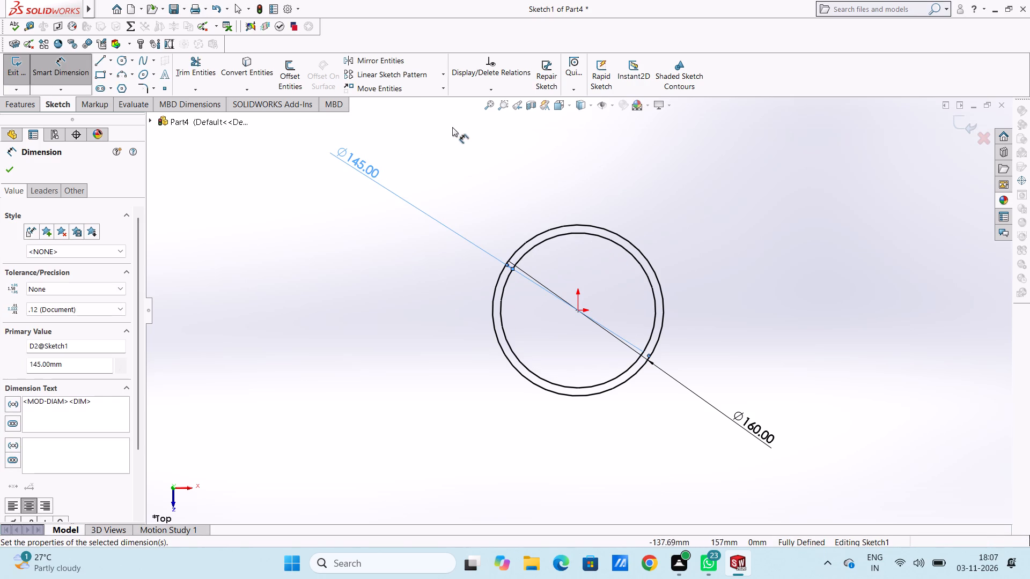
{"action": "left_click", "coordinate": [458, 124]}
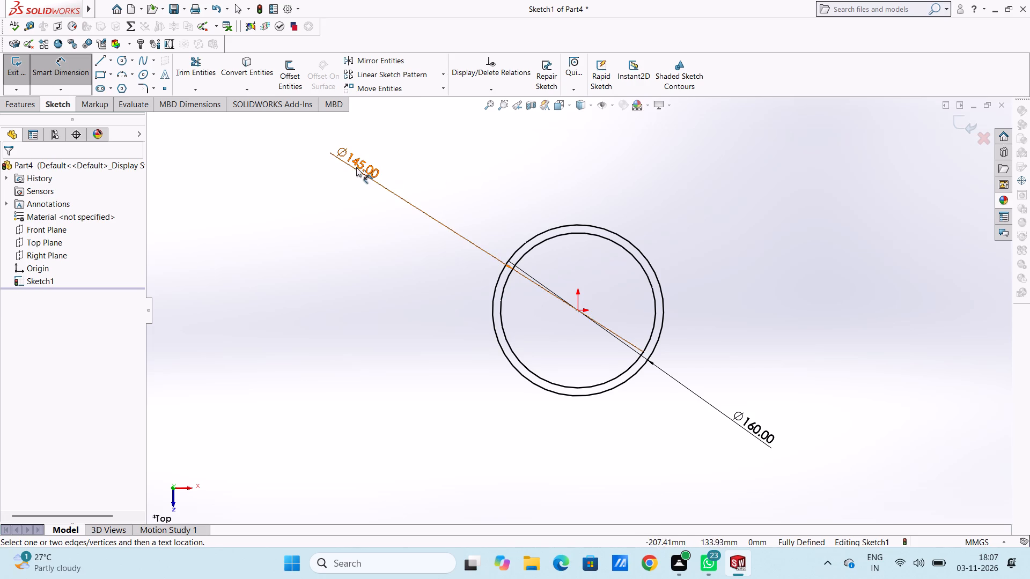
Set the inner circle's diameter dimension to 140 mm.
{"action": "double_click", "coordinate": [358, 165]}
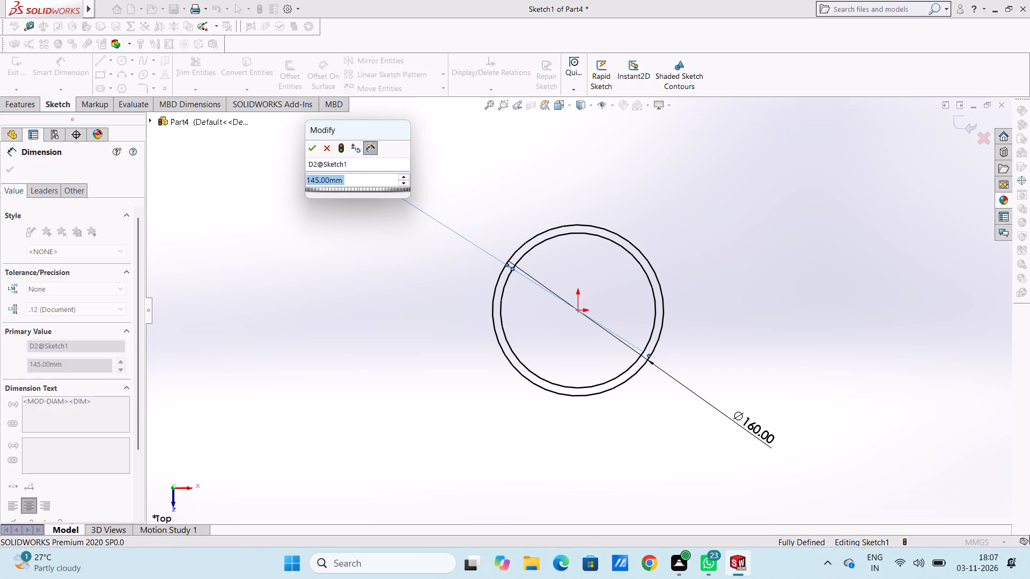
{"action": "type", "text": "140"}
{"action": "key", "text": "Return"}
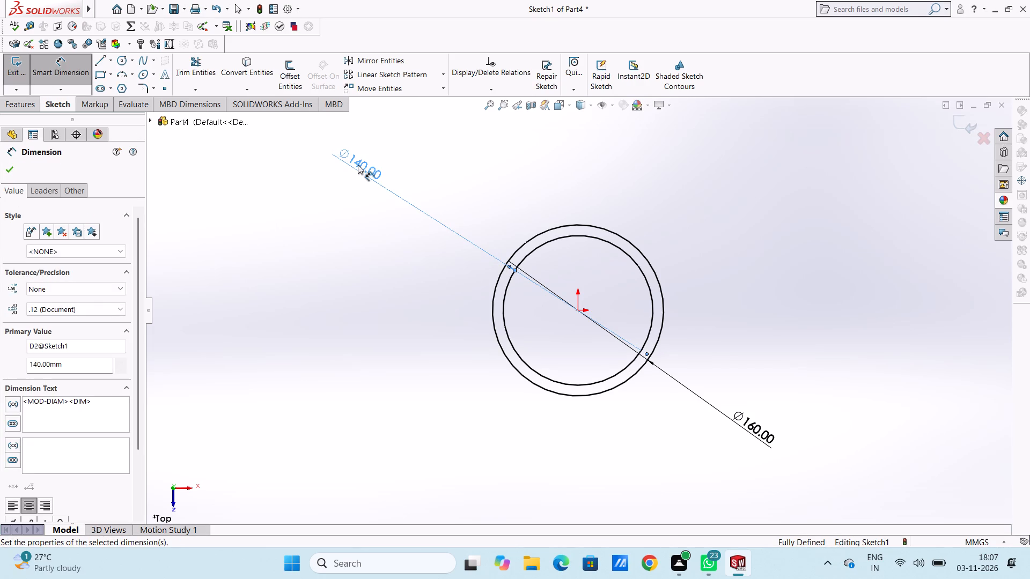
{"action": "left_click", "coordinate": [377, 248]}
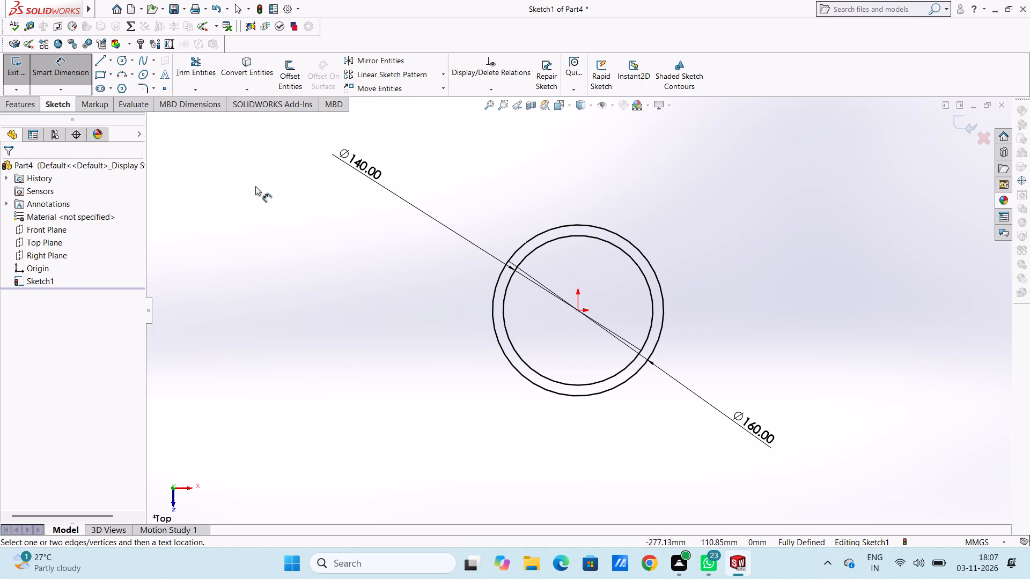
Sketch a small circle of 6 mm radius centred on the top quadrant point of the 140 mm circle.
{"action": "left_click", "coordinate": [120, 58]}
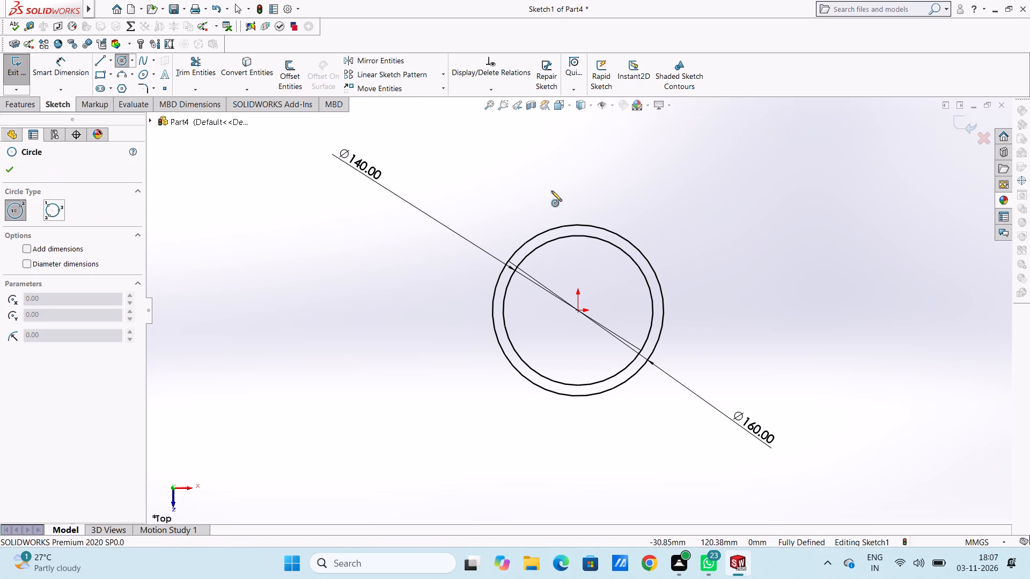
{"action": "scroll", "coordinate": [606, 226], "scroll_direction": "down", "scroll_amount": 2}
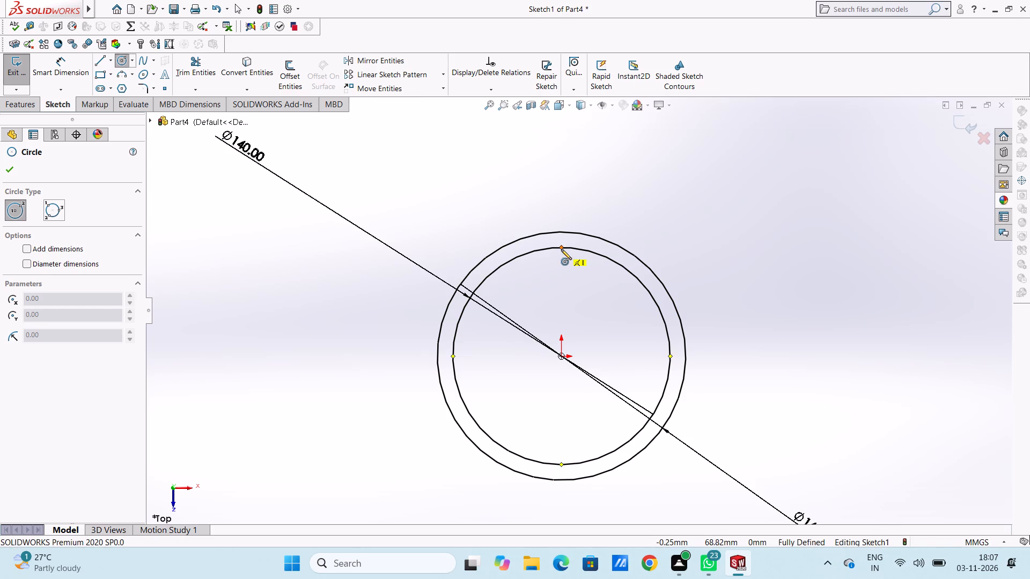
{"action": "left_click", "coordinate": [561, 249]}
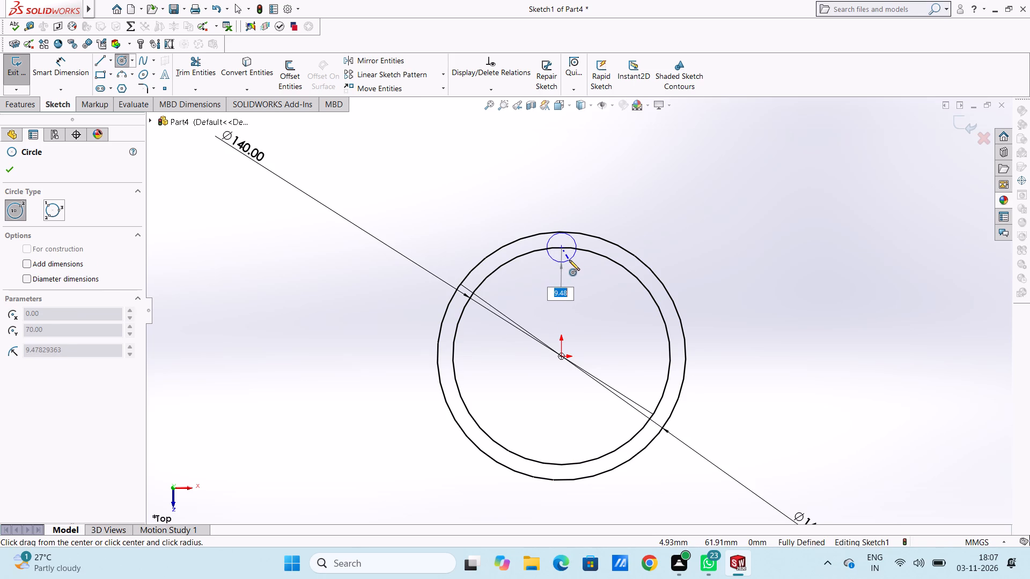
{"action": "key", "text": "6"}
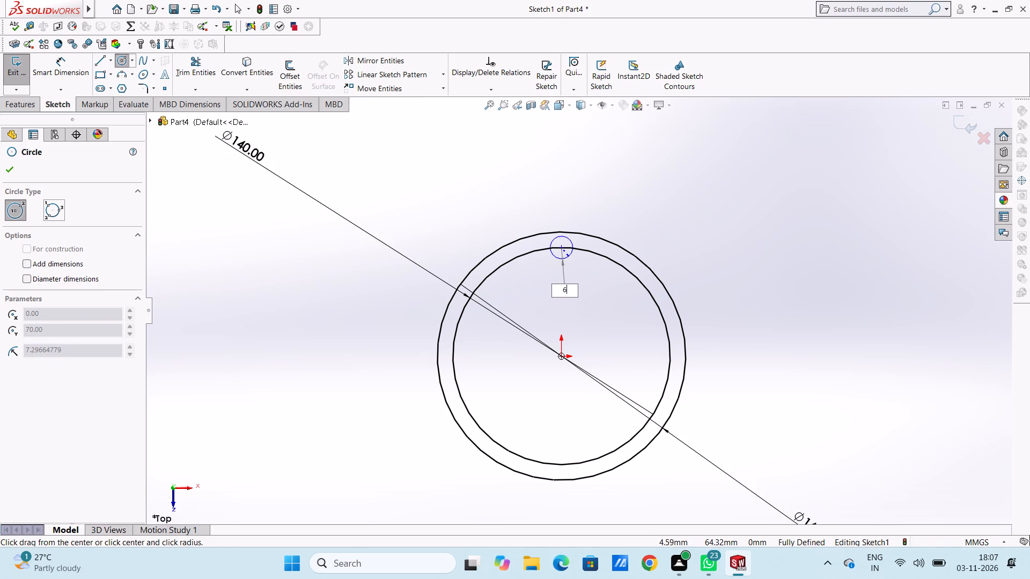
{"action": "key", "text": "Return"}
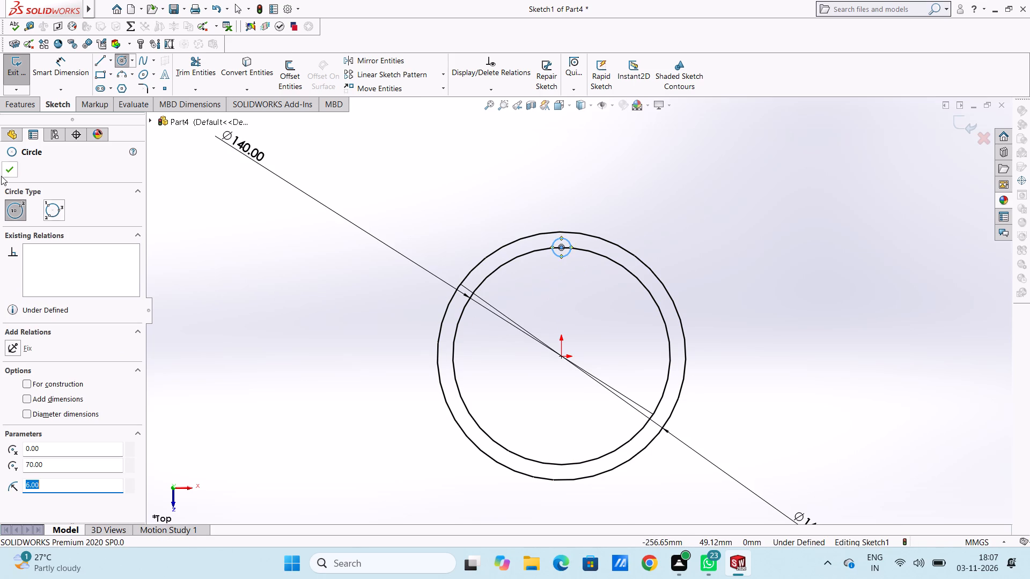
{"action": "left_click", "coordinate": [5, 174]}
{"action": "left_click", "coordinate": [231, 264]}
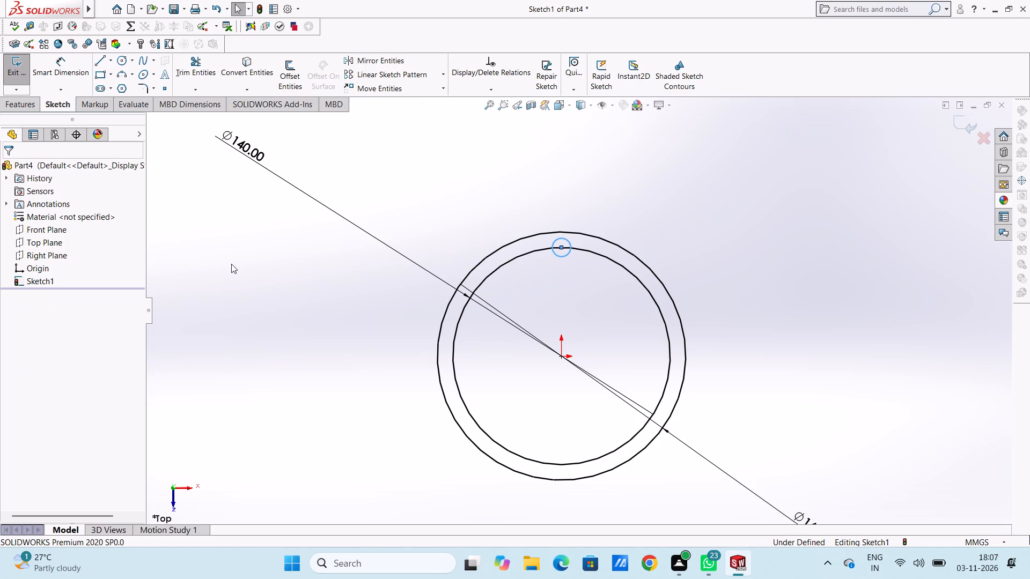
Add a diameter dimension to the small circle and leave the dimension command.
{"action": "left_click", "coordinate": [67, 68]}
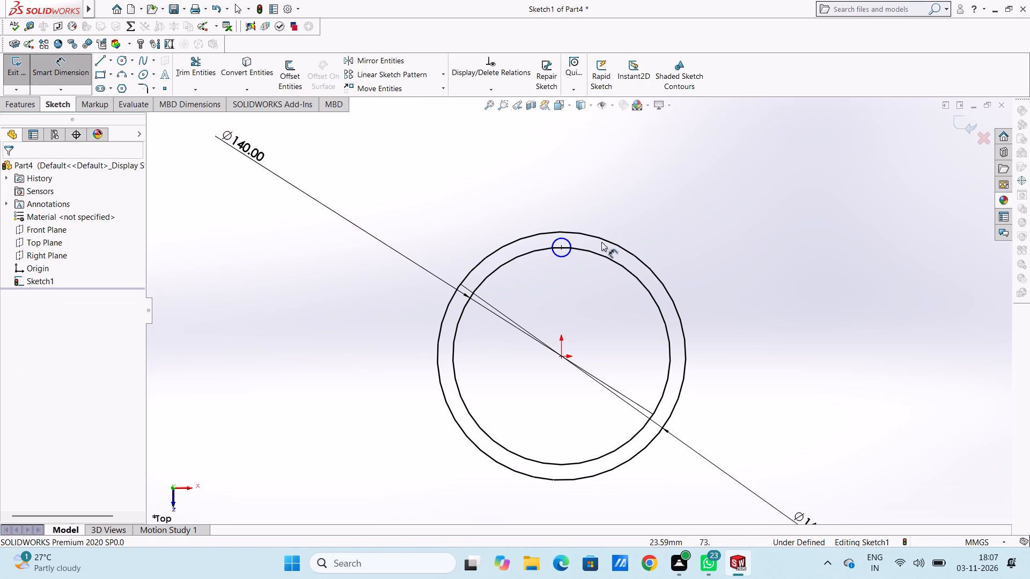
{"action": "left_click", "coordinate": [570, 241]}
{"action": "left_click", "coordinate": [762, 165]}
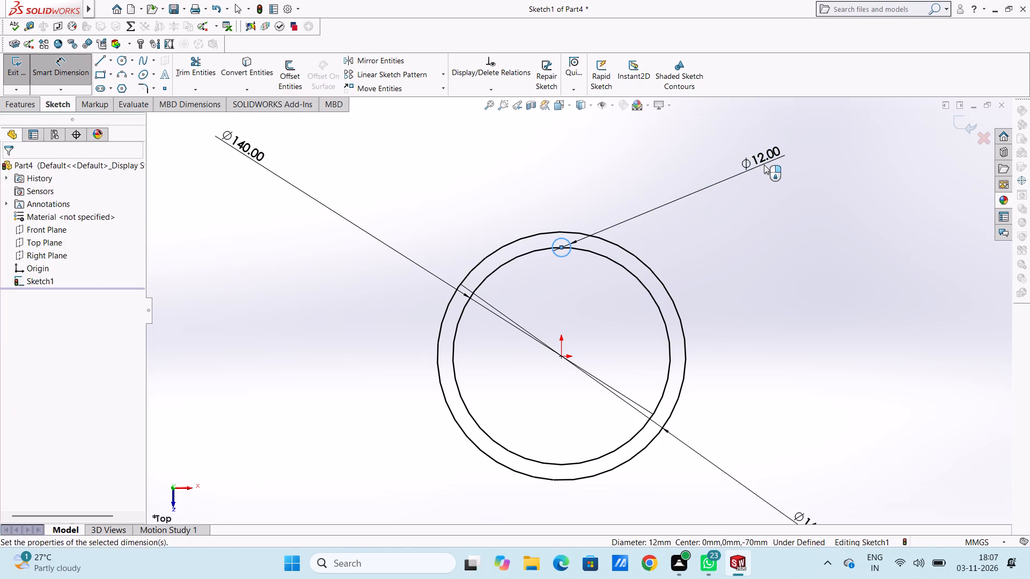
{"action": "left_click", "coordinate": [718, 151]}
{"action": "left_click", "coordinate": [660, 175]}
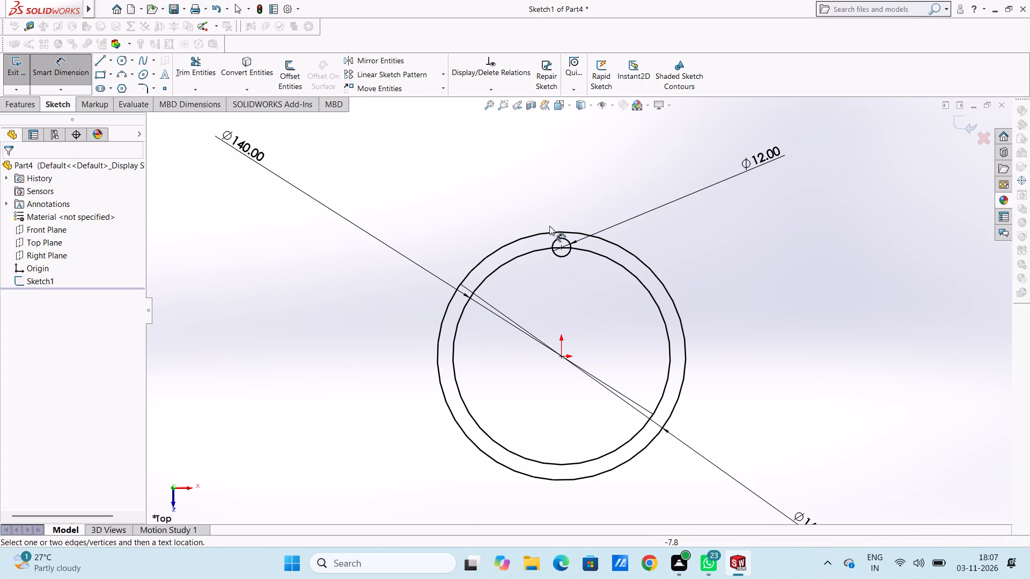
{"action": "left_click", "coordinate": [68, 68]}
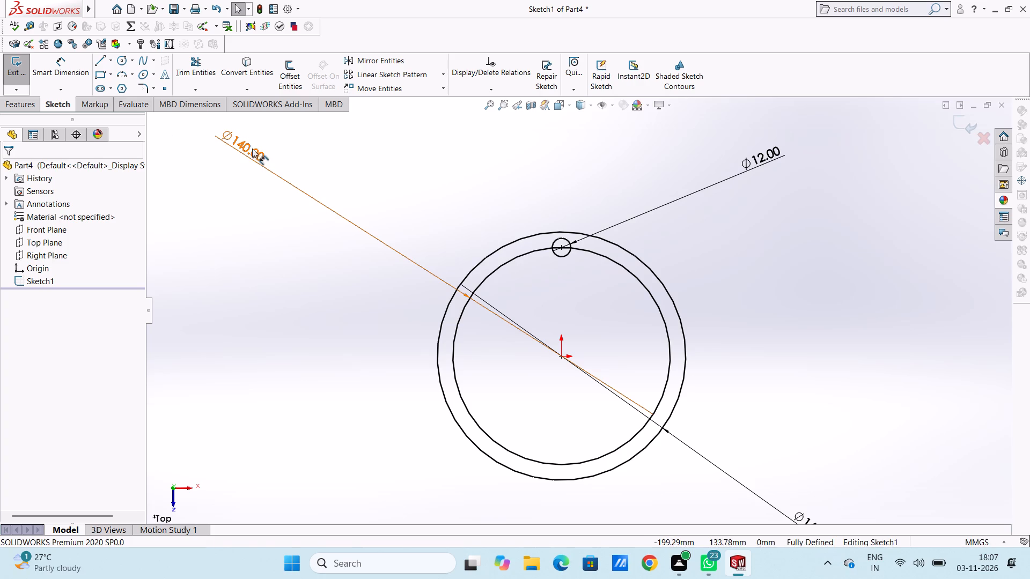
Set up a circular sketch pattern of the 12 mm circle about the origin with 10 equally spaced instances over 360 degrees.
{"action": "scroll", "coordinate": [440, 283], "scroll_direction": "up", "scroll_amount": 3}
{"action": "scroll", "coordinate": [645, 344], "scroll_direction": "down", "scroll_amount": 3}
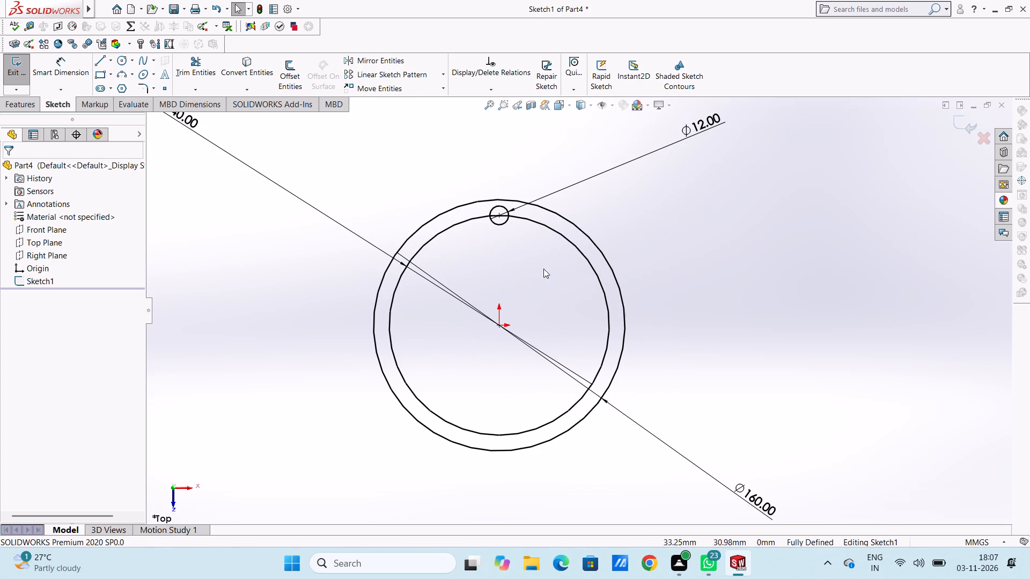
{"action": "left_click", "coordinate": [503, 226]}
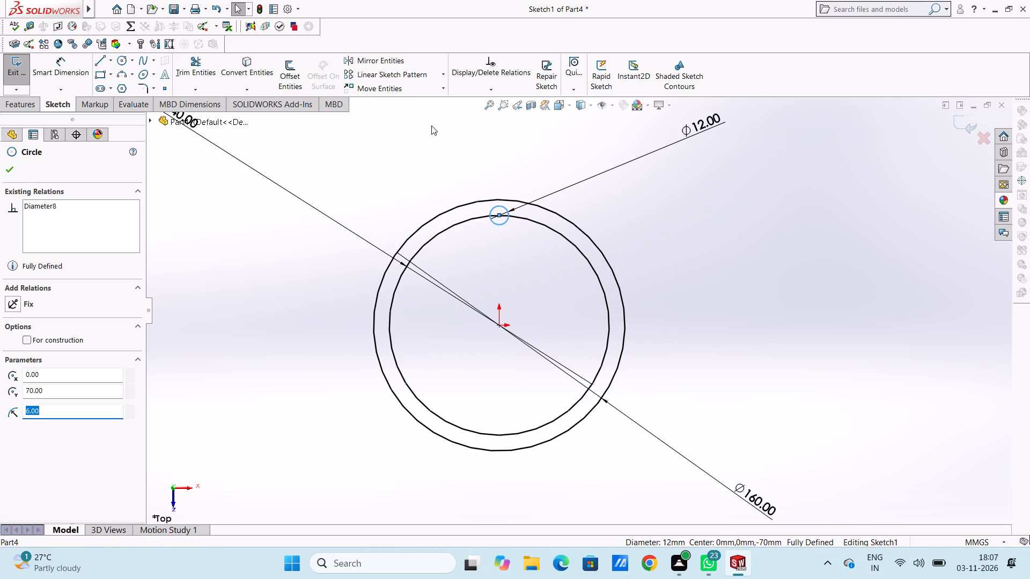
{"action": "left_click", "coordinate": [444, 77]}
{"action": "left_click", "coordinate": [444, 104]}
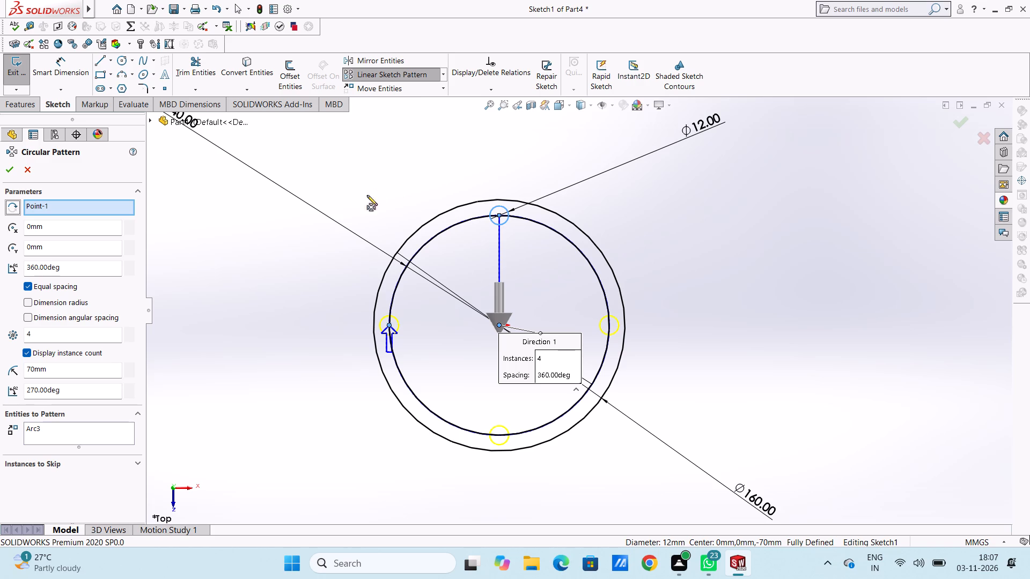
{"action": "double_click", "coordinate": [94, 336]}
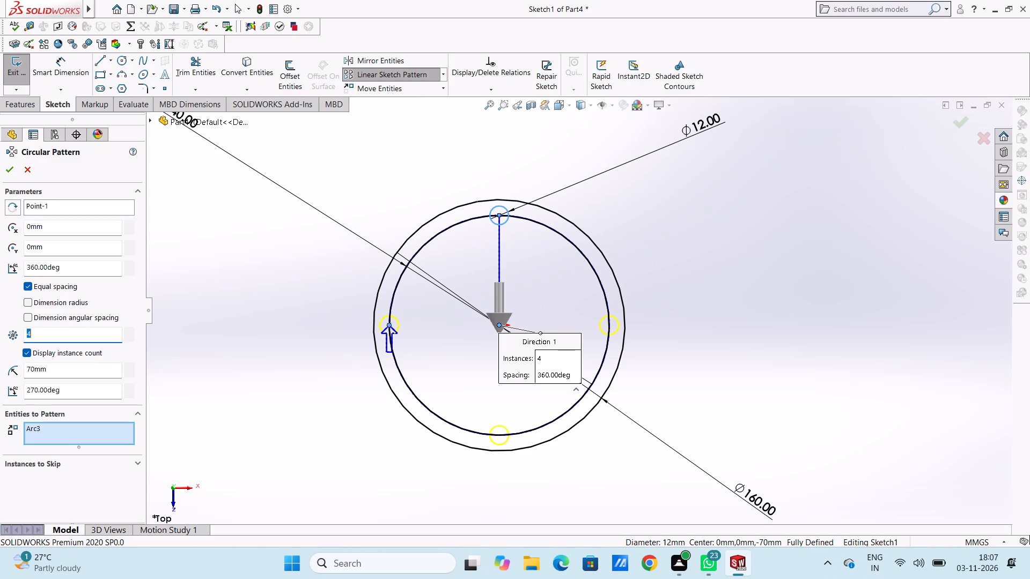
{"action": "type", "text": "10"}
{"action": "key", "text": "Return"}
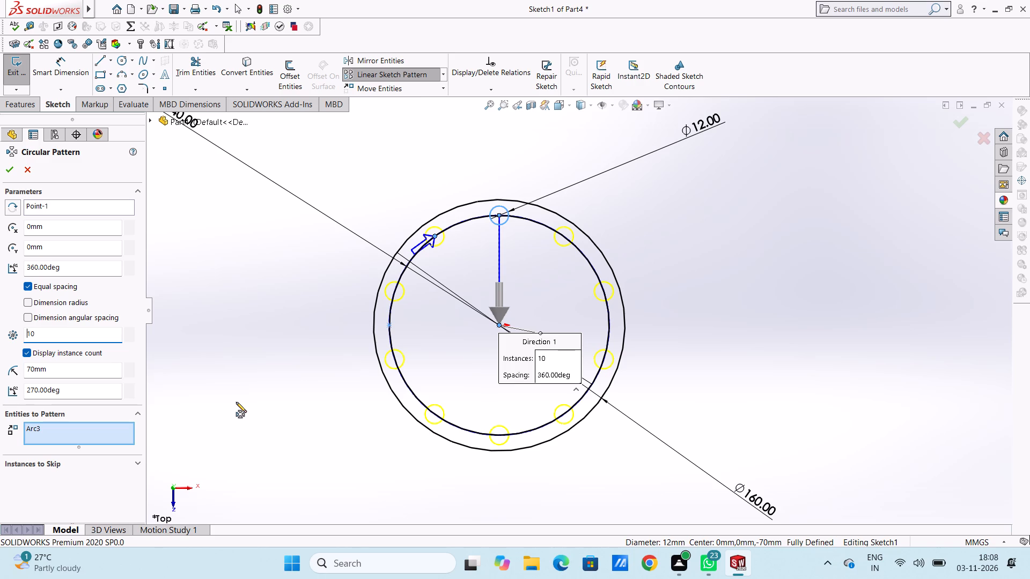
Change the circular pattern's instance count to 12 and accept the pattern.
{"action": "double_click", "coordinate": [70, 334]}
{"action": "type", "text": "12"}
{"action": "key", "text": "Return"}
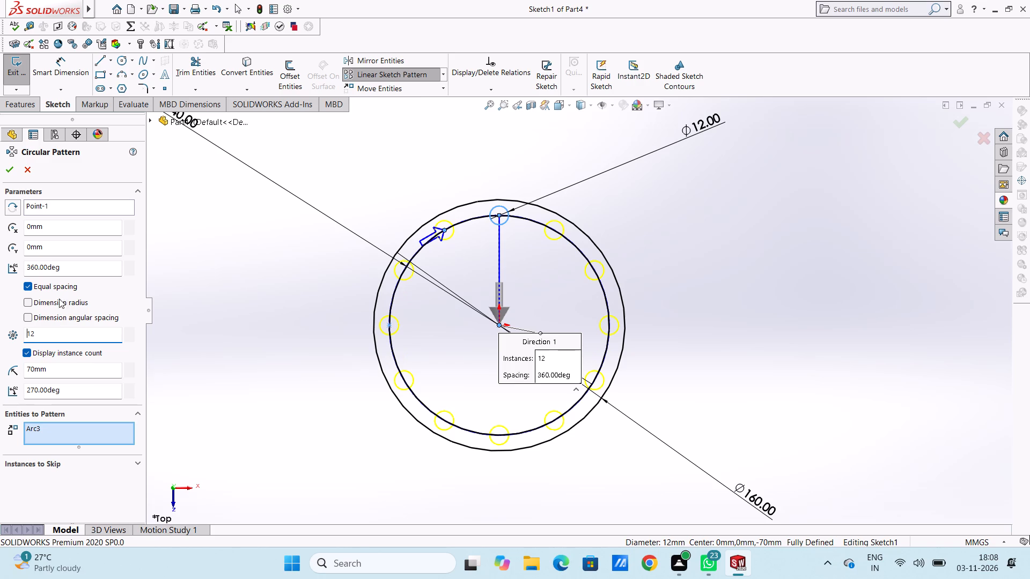
{"action": "left_click", "coordinate": [11, 167]}
{"action": "left_click", "coordinate": [282, 277]}
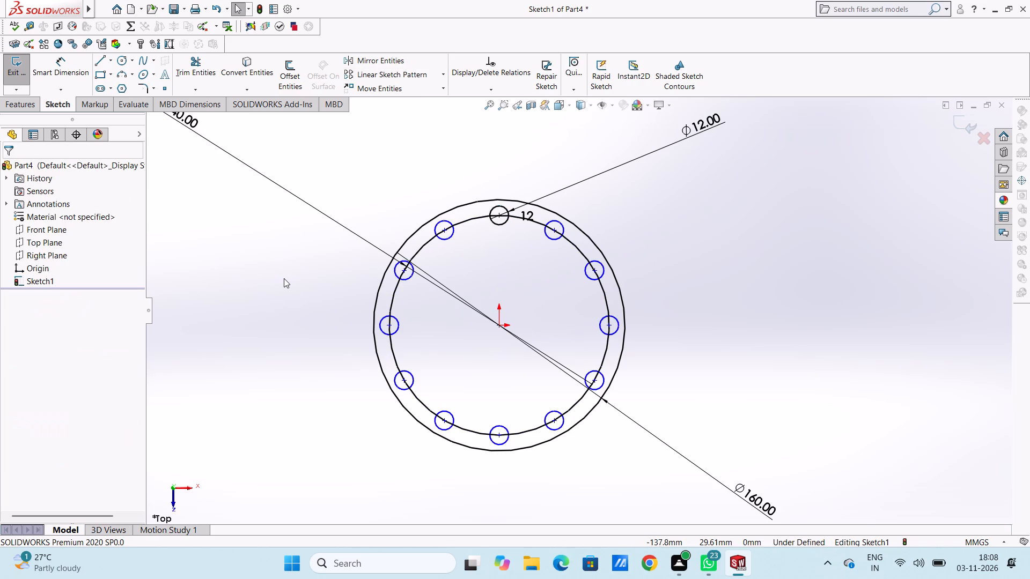
Delete the 140 mm inner circle from the sketch, including its associated dimension.
{"action": "left_click", "coordinate": [465, 220]}
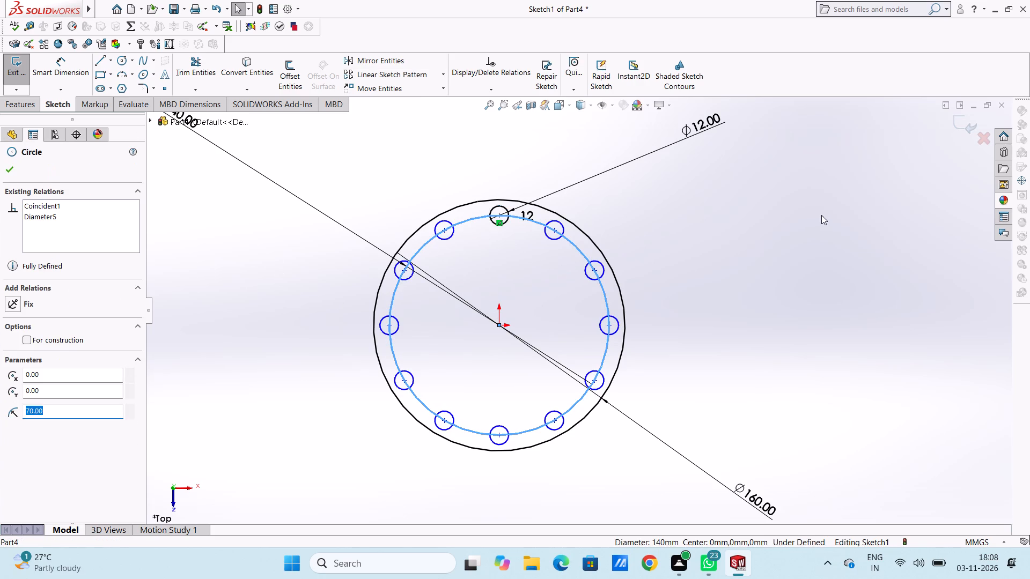
{"action": "right_click", "coordinate": [807, 198]}
{"action": "left_click", "coordinate": [851, 357]}
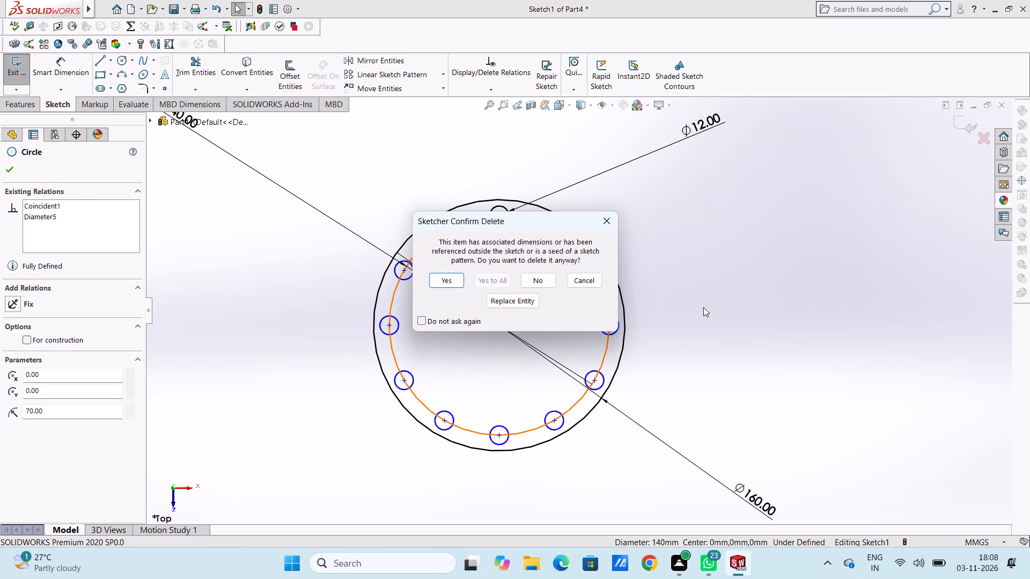
{"action": "left_click", "coordinate": [438, 281]}
Dimension the vertical distance between the origin and the centre of the topmost 12 mm circle.
{"action": "scroll", "coordinate": [442, 303], "scroll_direction": "up", "scroll_amount": 4}
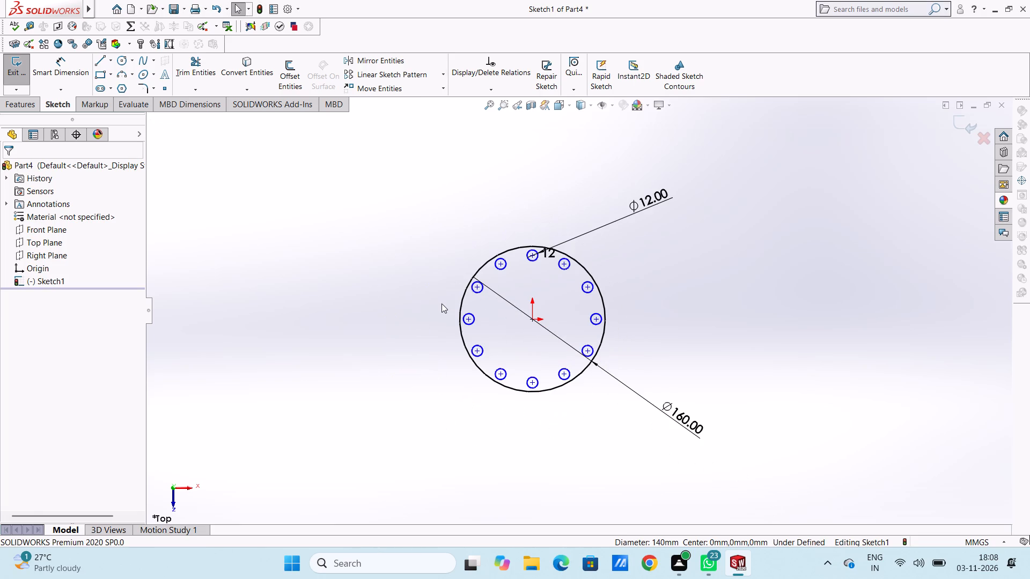
{"action": "left_click", "coordinate": [60, 61]}
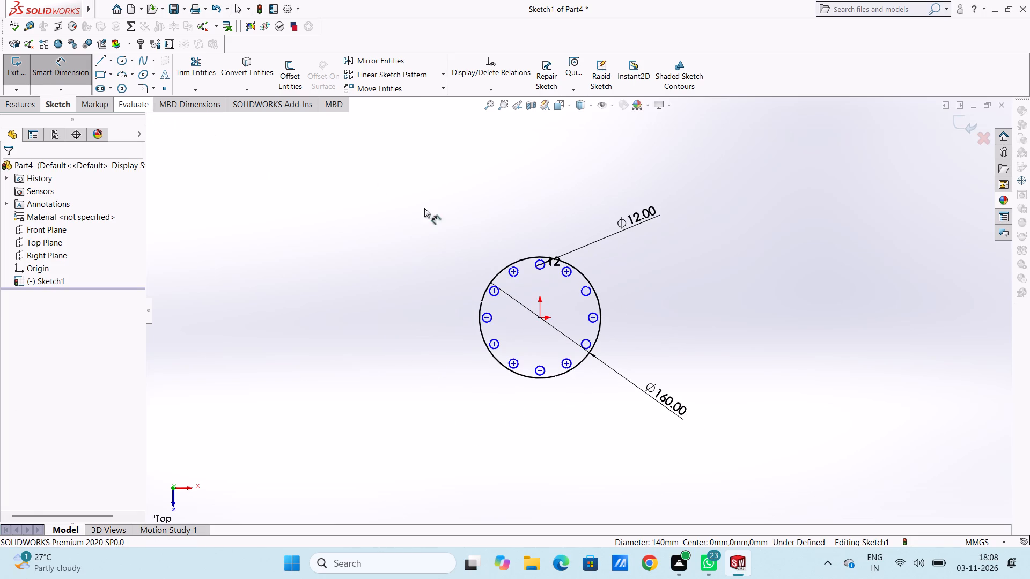
{"action": "left_click", "coordinate": [538, 320]}
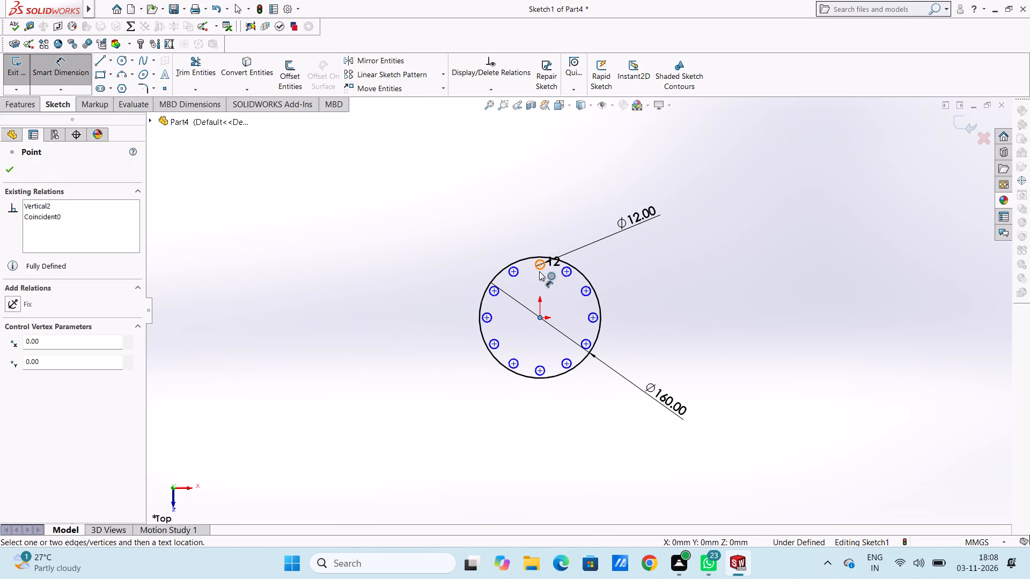
{"action": "left_click", "coordinate": [541, 265]}
{"action": "left_click", "coordinate": [914, 301]}
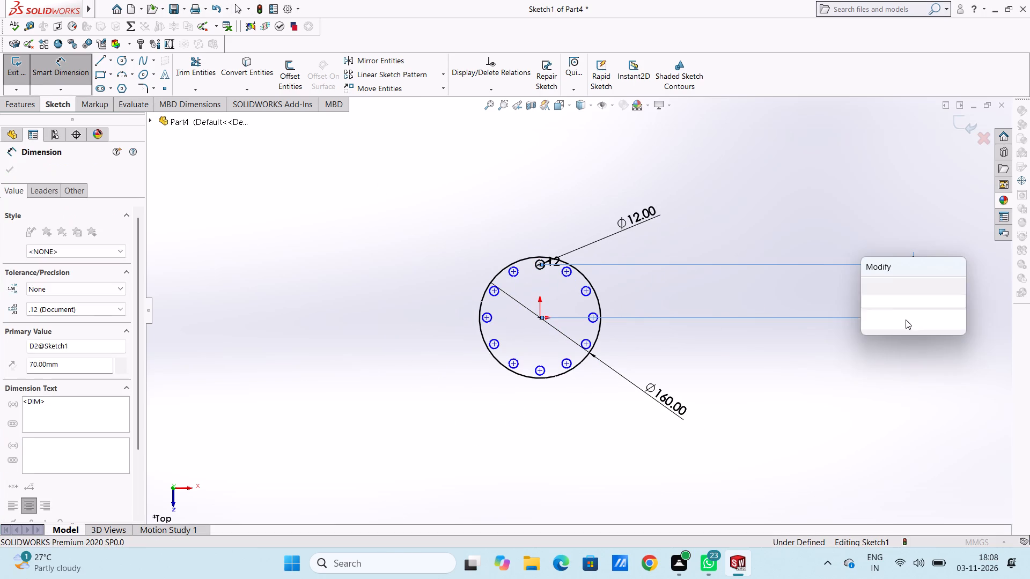
{"action": "left_click", "coordinate": [867, 288]}
{"action": "left_click", "coordinate": [858, 288]}
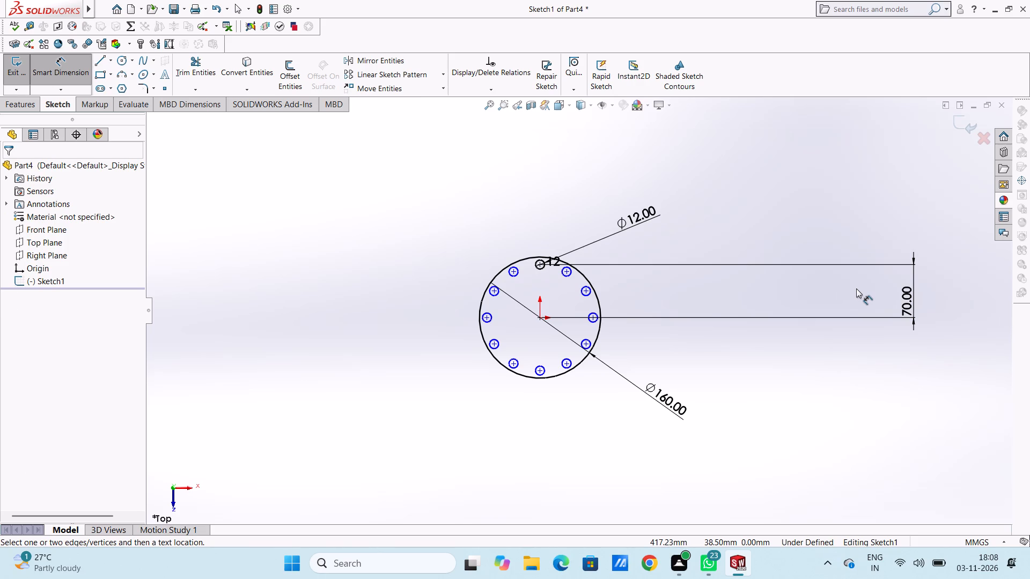
Dimension the horizontal distance from the origin to the centre of the patterned circle just left of the topmost one.
{"action": "left_click", "coordinate": [542, 321]}
{"action": "left_click", "coordinate": [513, 269]}
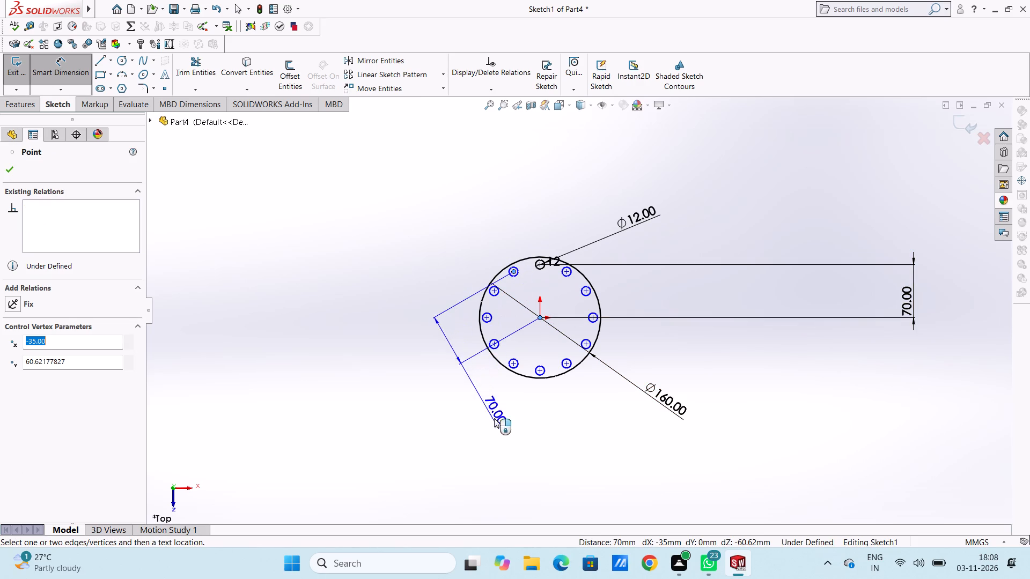
{"action": "left_click", "coordinate": [521, 458]}
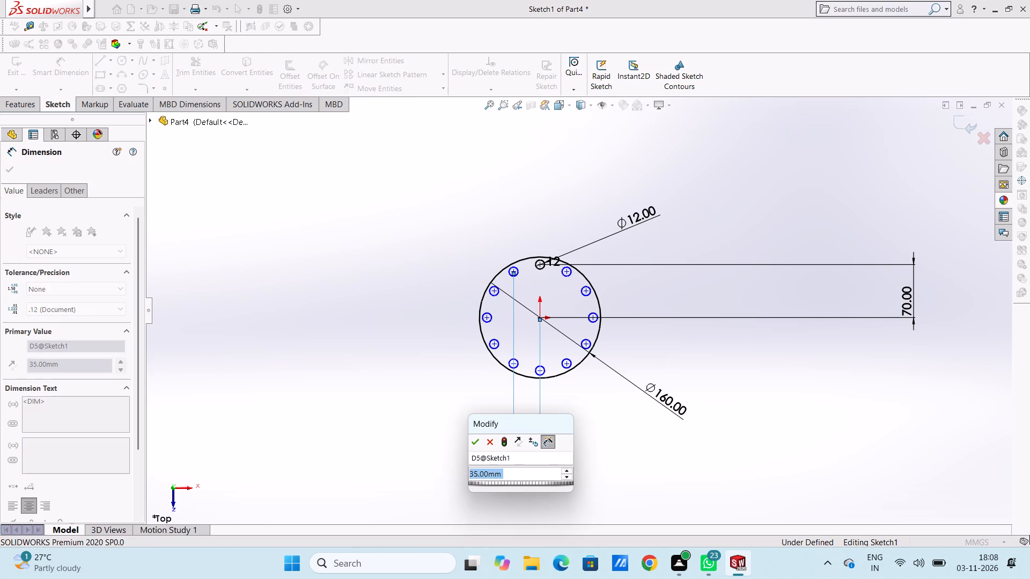
{"action": "left_click", "coordinate": [469, 439]}
{"action": "left_click", "coordinate": [455, 433]}
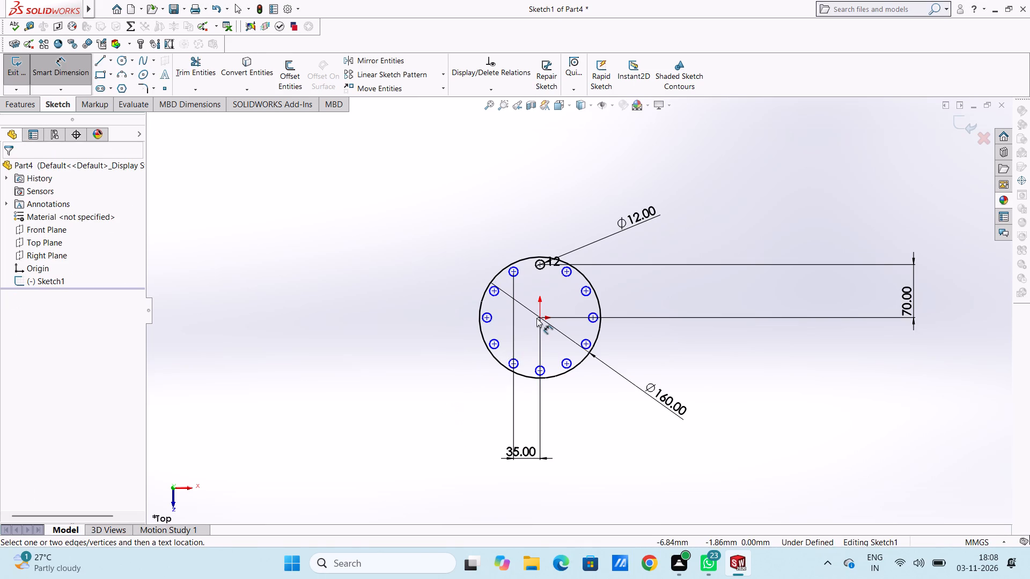
Dimension the vertical distance from the origin to that same patterned circle's centre and leave the dimension command.
{"action": "left_click", "coordinate": [538, 317]}
{"action": "left_click", "coordinate": [514, 274]}
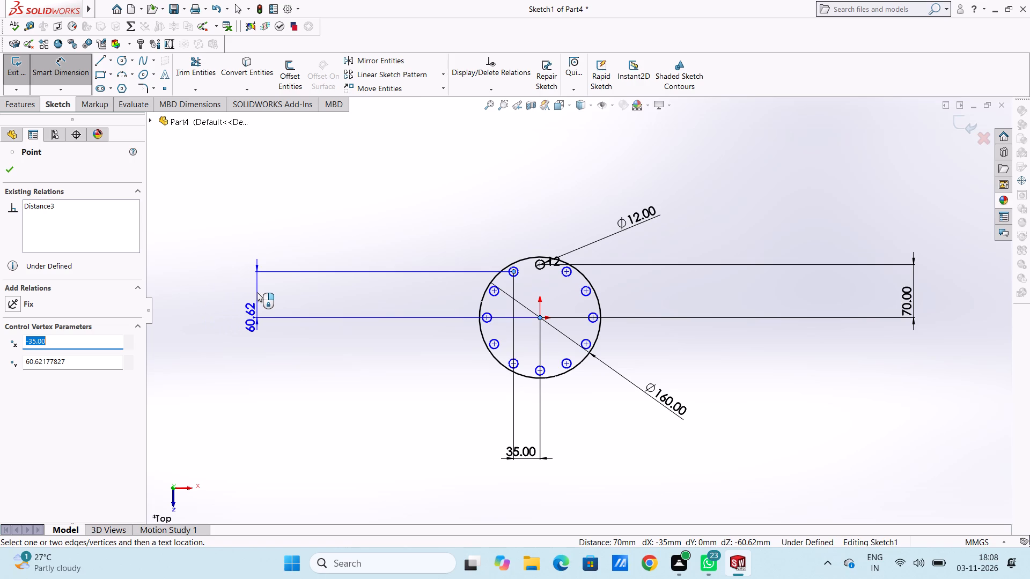
{"action": "left_click", "coordinate": [253, 293]}
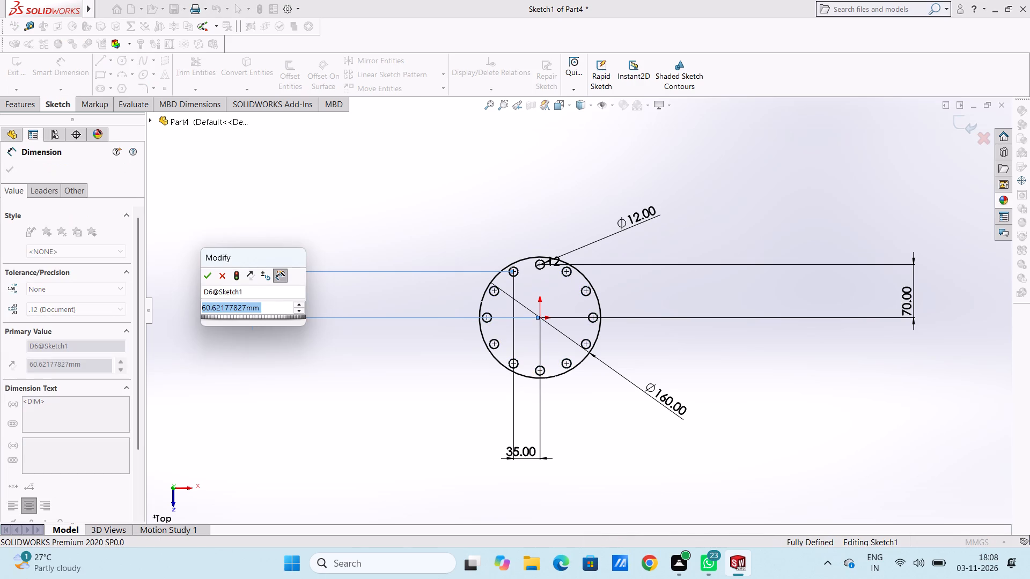
{"action": "left_click", "coordinate": [209, 278]}
{"action": "left_click", "coordinate": [229, 241]}
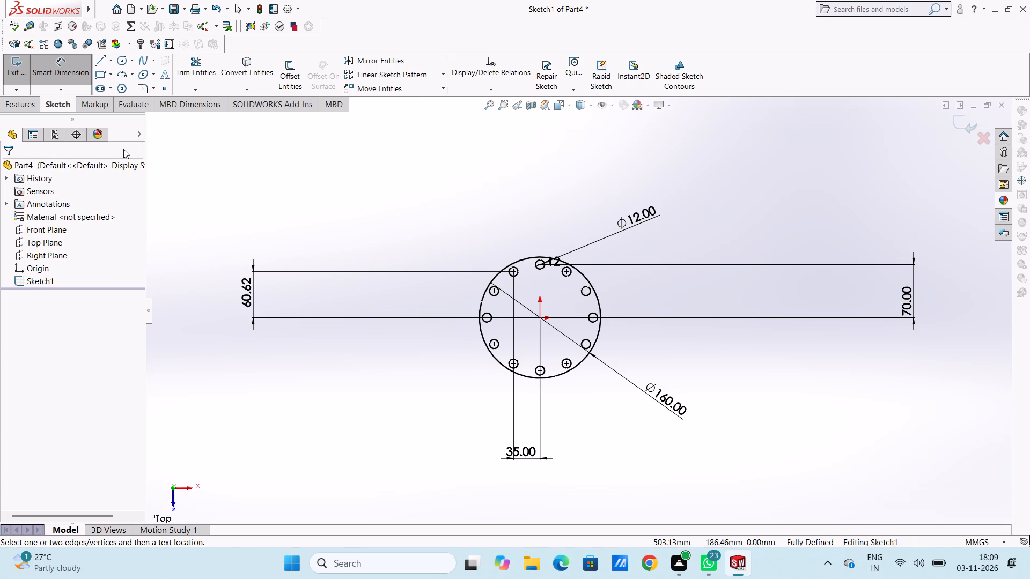
{"action": "left_click", "coordinate": [61, 72]}
{"action": "left_click", "coordinate": [345, 177]}
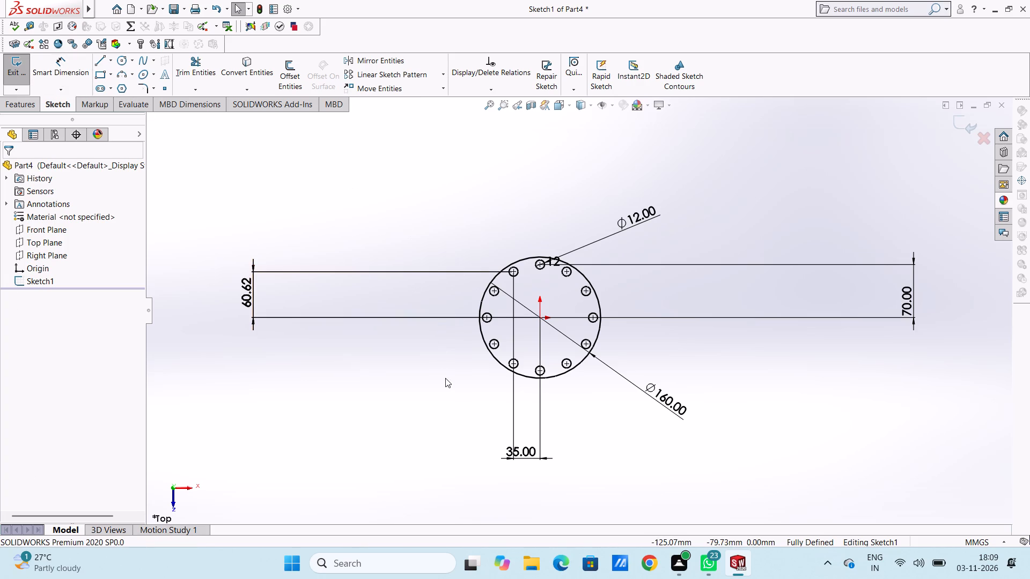
Extrude the sketch as a Blind boss 10 mm deep to form the disc with its ring of holes.
{"action": "middle_click_drag", "start_coordinate": [445, 372], "coordinate": [445, 309]}
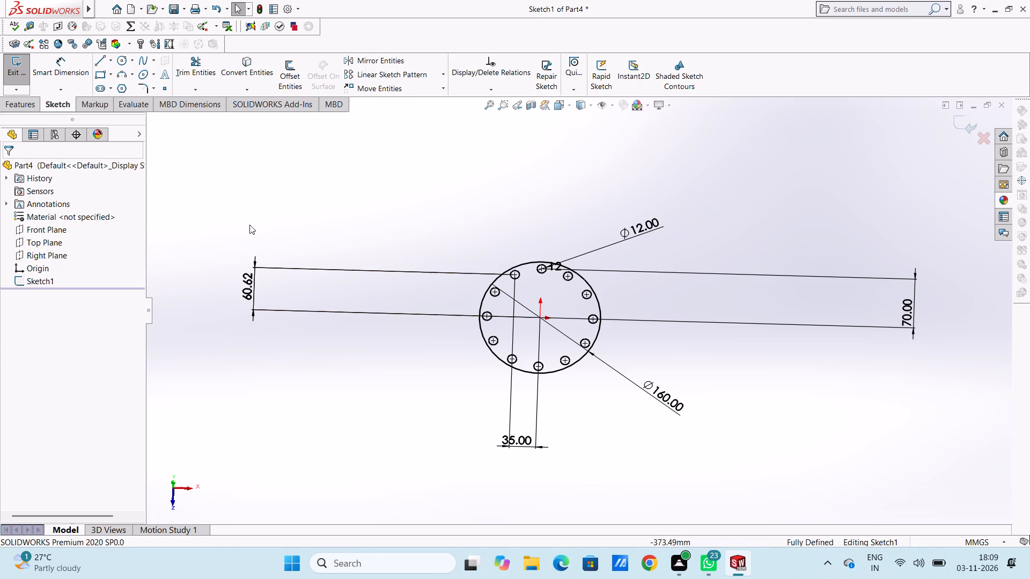
{"action": "left_click", "coordinate": [28, 106]}
{"action": "left_click", "coordinate": [25, 64]}
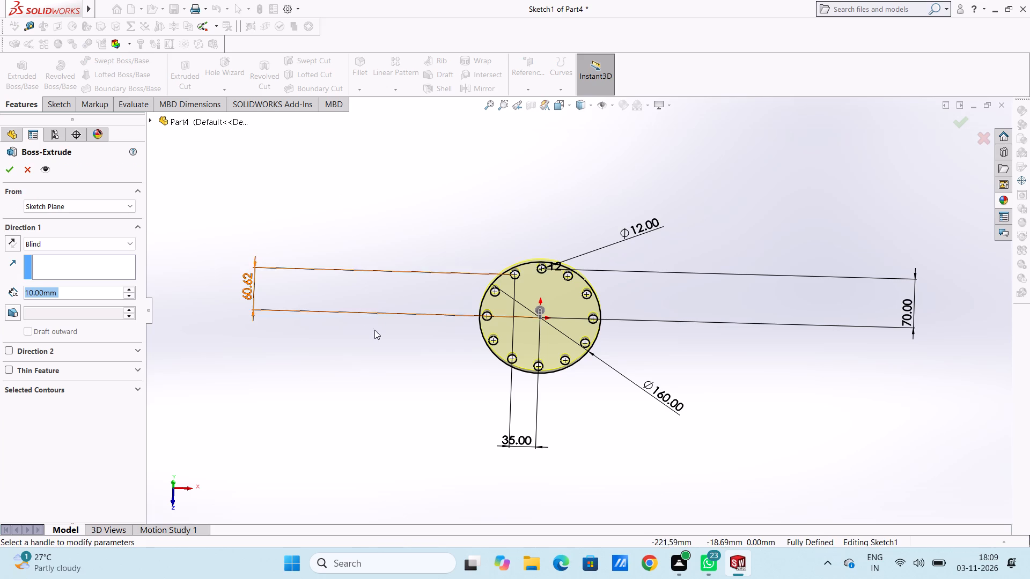
{"action": "middle_click_drag", "start_coordinate": [391, 384], "coordinate": [381, 261]}
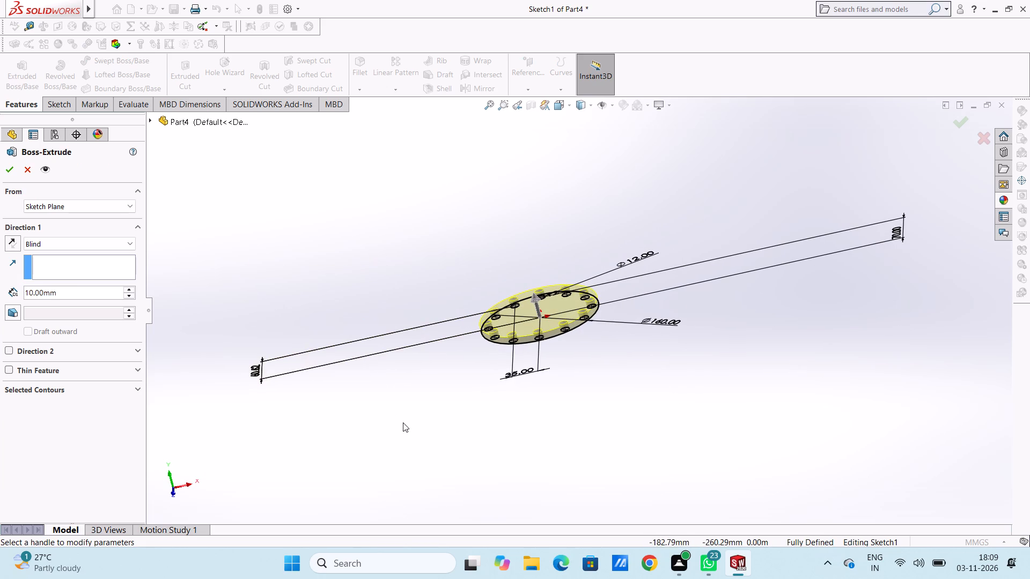
{"action": "middle_click_drag", "start_coordinate": [403, 422], "coordinate": [391, 367]}
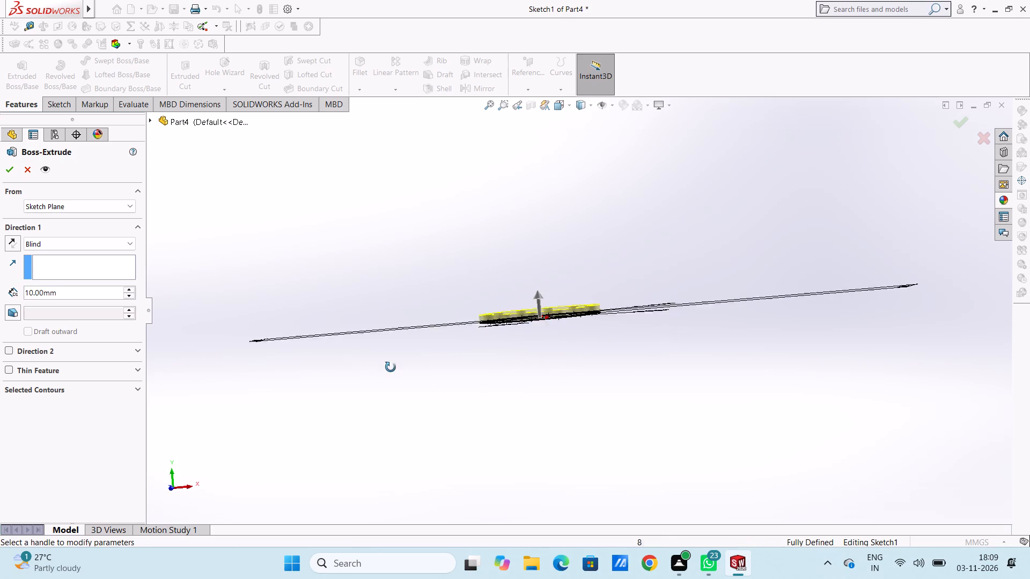
{"action": "middle_click_drag", "start_coordinate": [391, 367], "coordinate": [386, 376]}
{"action": "left_click", "coordinate": [12, 172]}
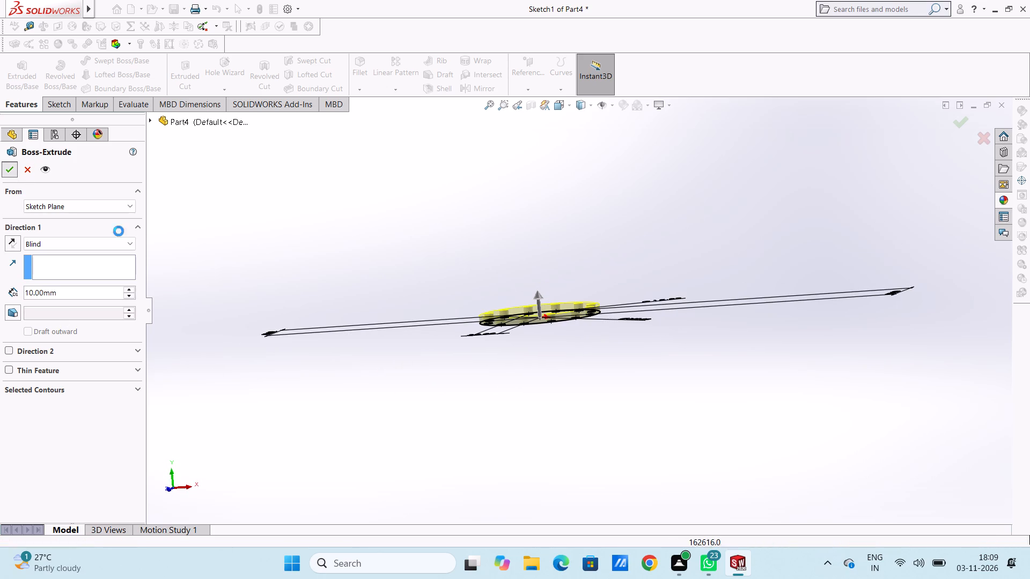
{"action": "left_click", "coordinate": [387, 288]}
Start a new sketch on the top face of the disc, viewed from the Top orientation.
{"action": "middle_click_drag", "start_coordinate": [433, 319], "coordinate": [457, 442]}
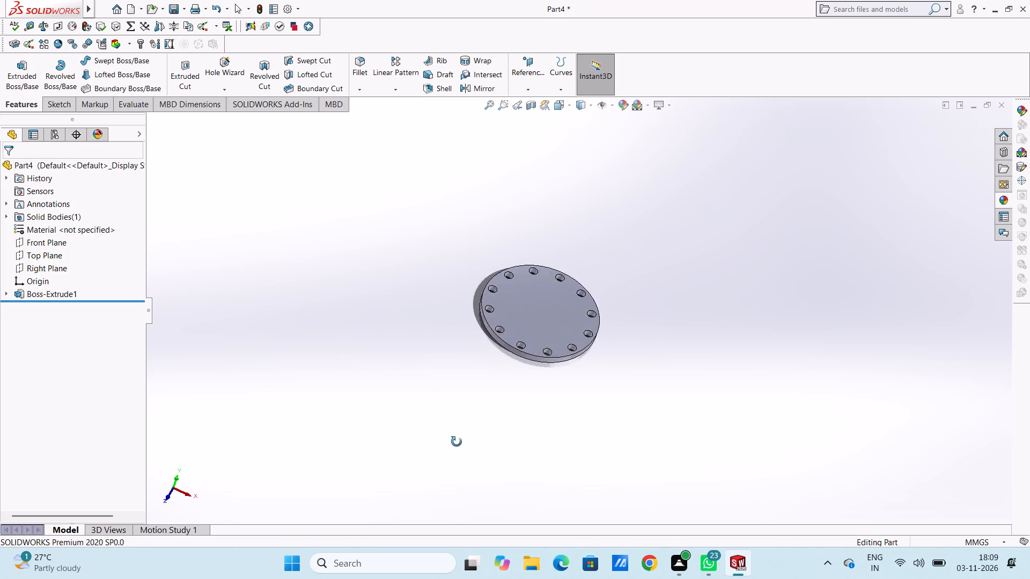
{"action": "middle_click_drag", "start_coordinate": [457, 442], "coordinate": [414, 413]}
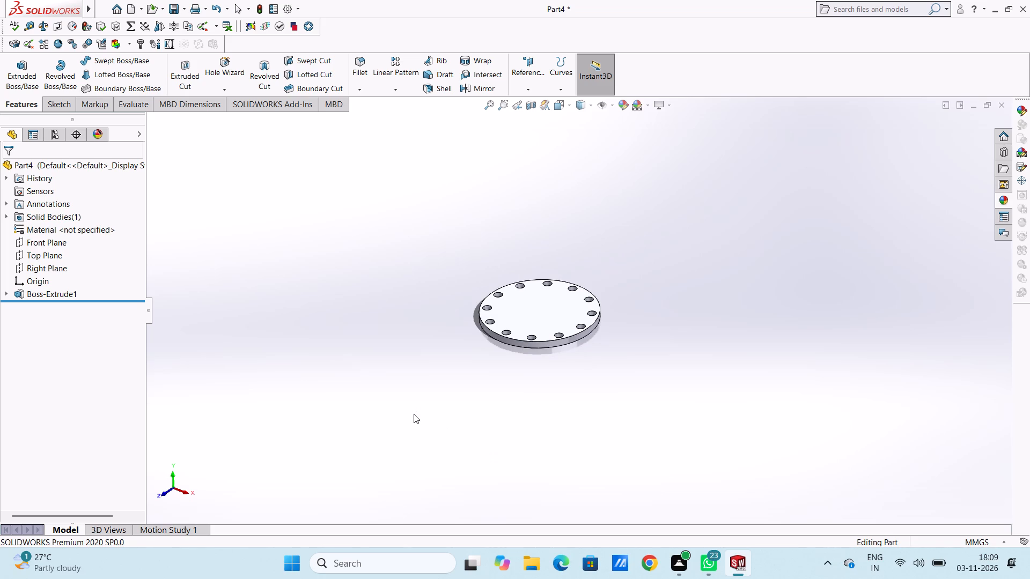
{"action": "key", "text": "ctrl+5"}
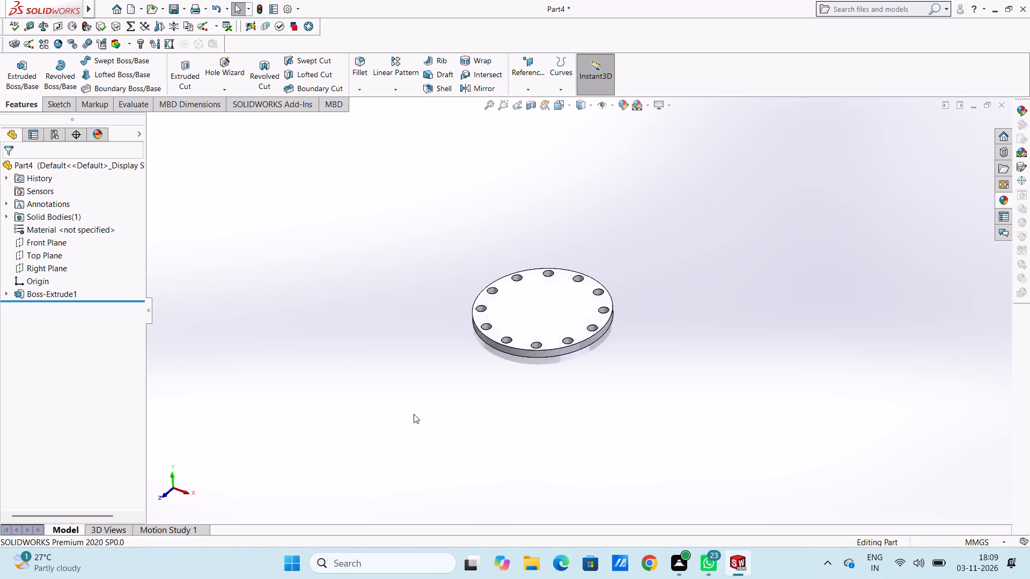
{"action": "scroll", "coordinate": [666, 322], "scroll_direction": "up", "scroll_amount": 3}
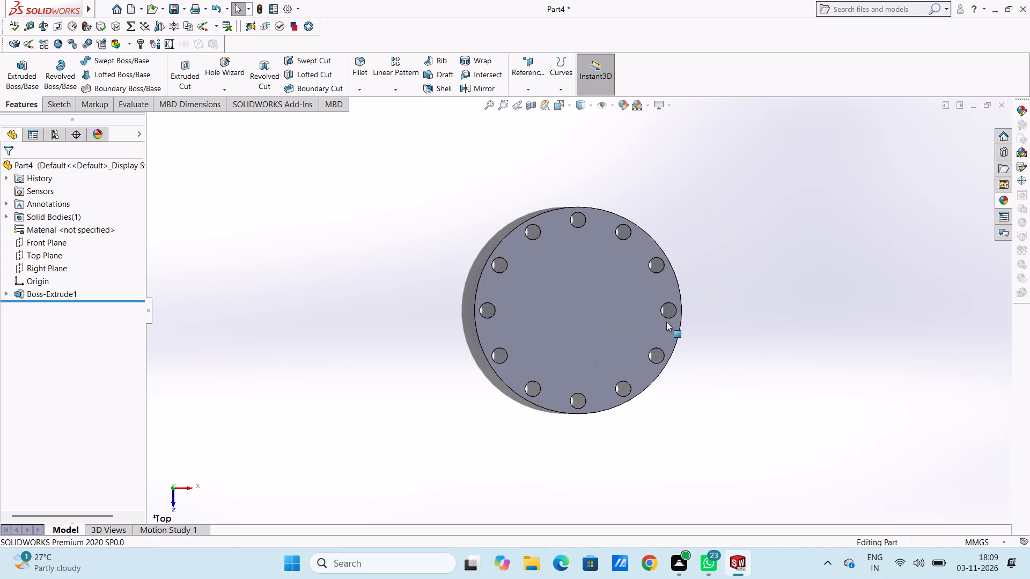
{"action": "left_click", "coordinate": [589, 318]}
{"action": "left_click", "coordinate": [637, 287]}
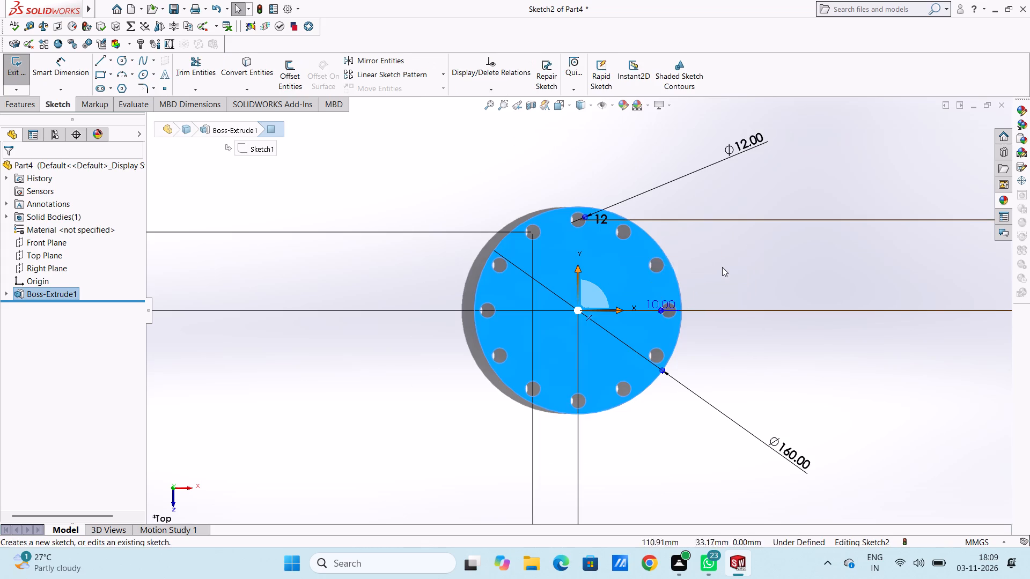
{"action": "left_click", "coordinate": [722, 267]}
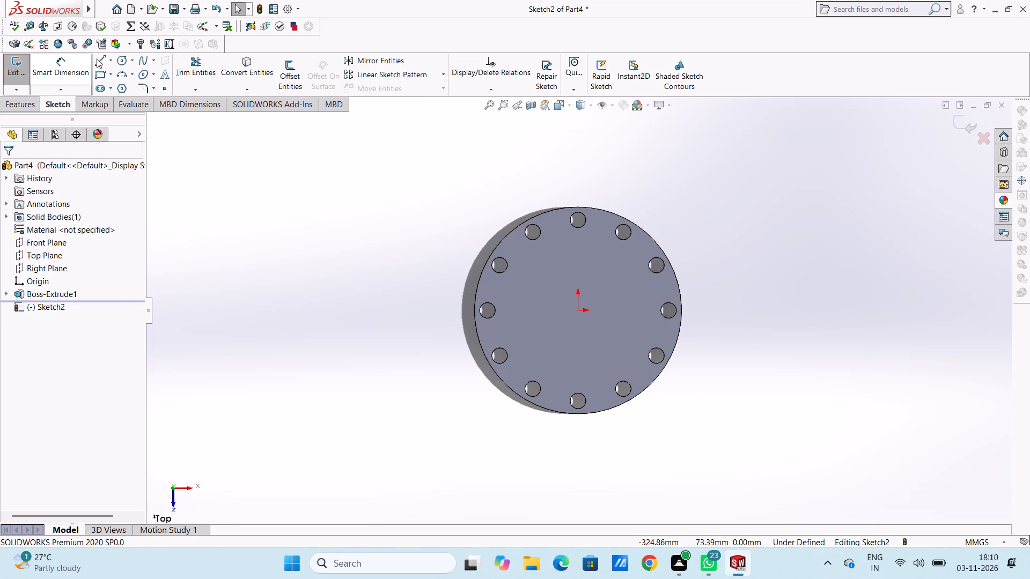
Sketch a circle with a 50 mm radius centred on the origin of the disc's top face.
{"action": "left_click", "coordinate": [120, 57]}
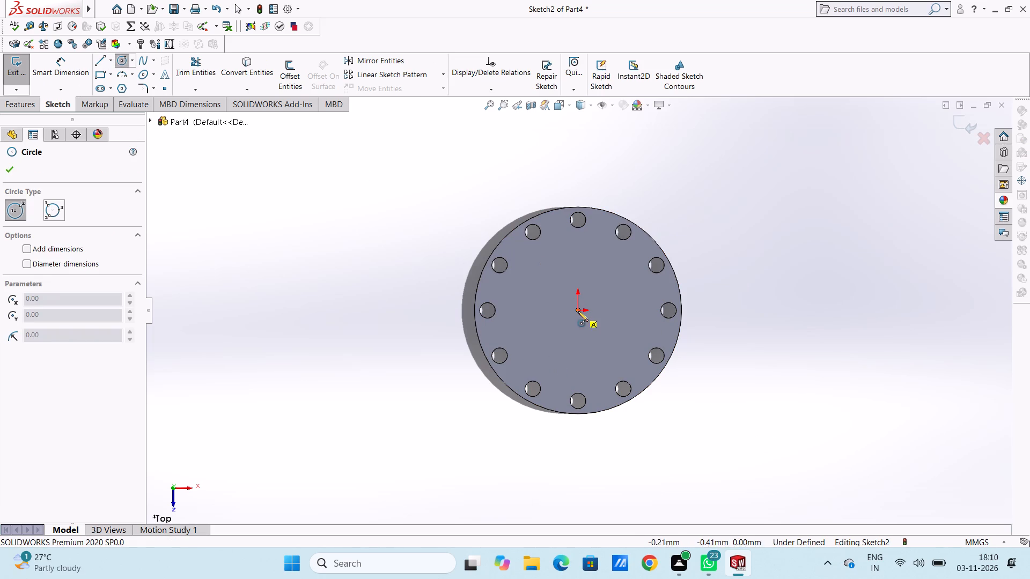
{"action": "left_click", "coordinate": [578, 311]}
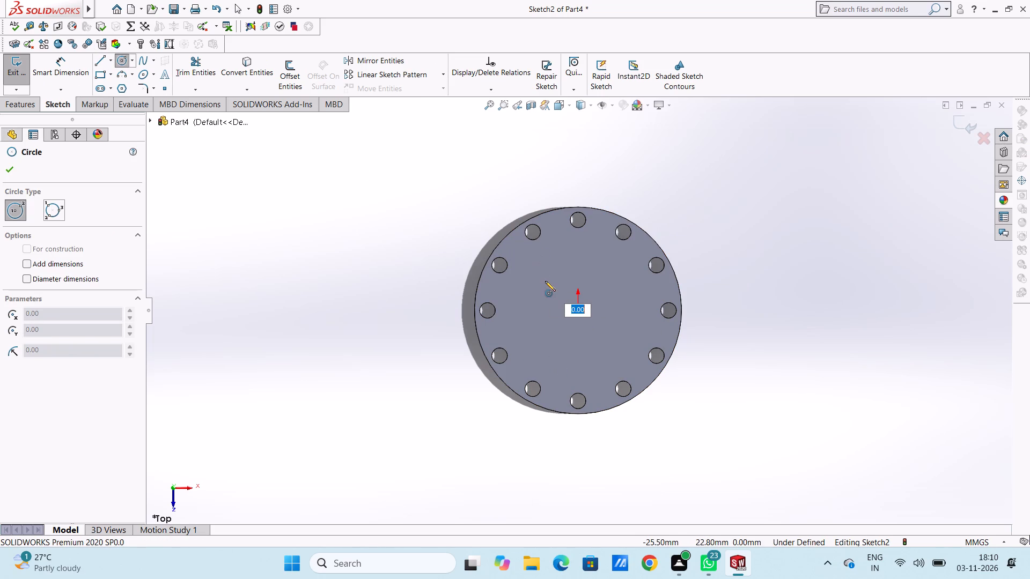
{"action": "type", "text": "50"}
{"action": "key", "text": "Return"}
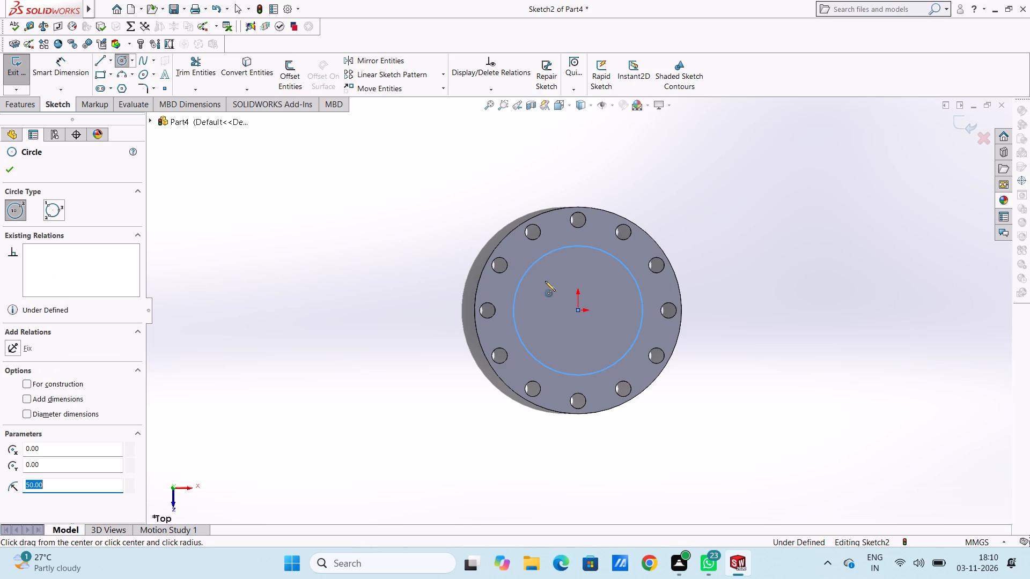
{"action": "left_click", "coordinate": [4, 168]}
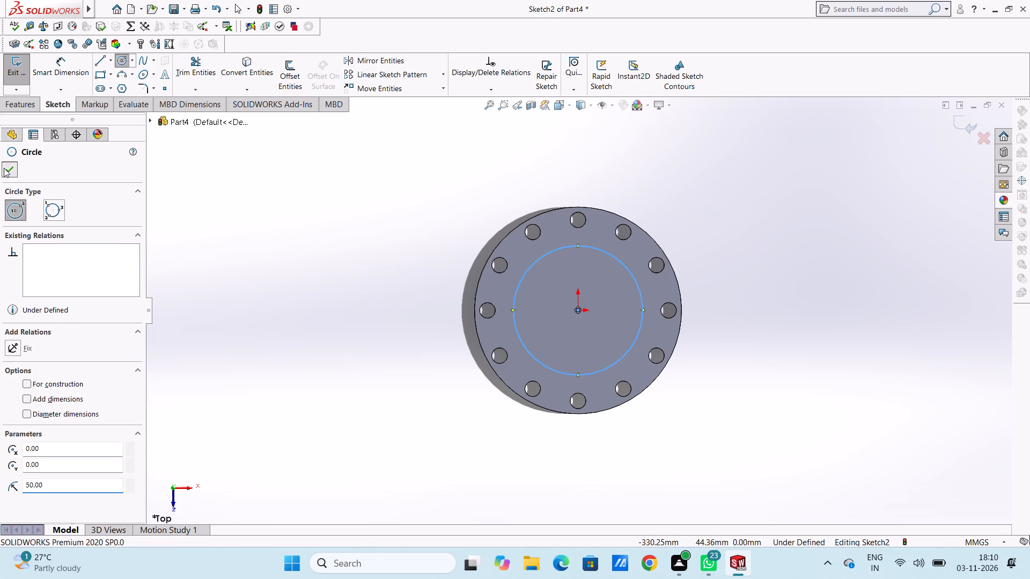
{"action": "left_click", "coordinate": [207, 240]}
Add a diameter dimension to the central circle and set it to 120 mm.
{"action": "left_click", "coordinate": [58, 68]}
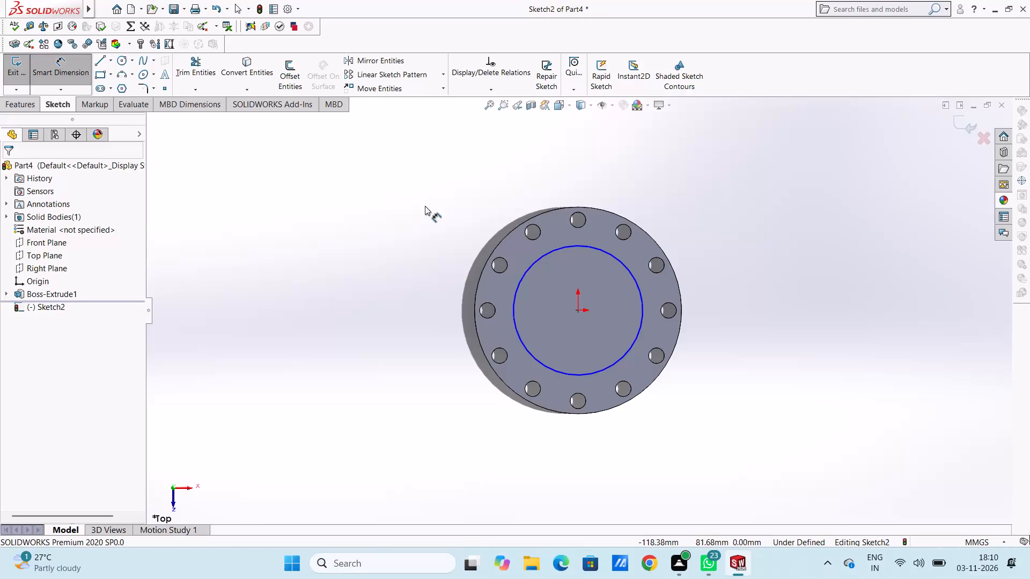
{"action": "left_click", "coordinate": [519, 286]}
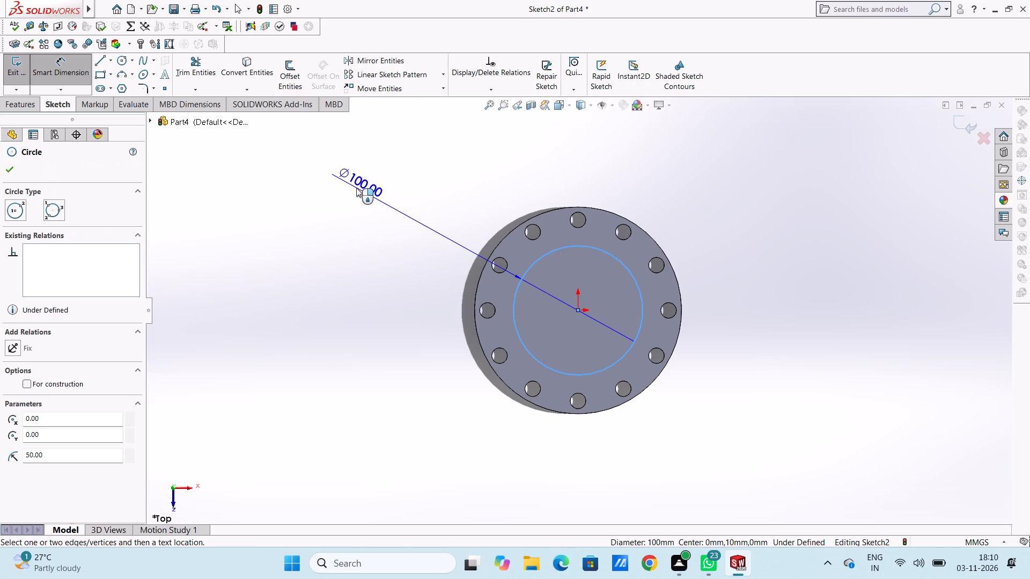
{"action": "left_click", "coordinate": [327, 169]}
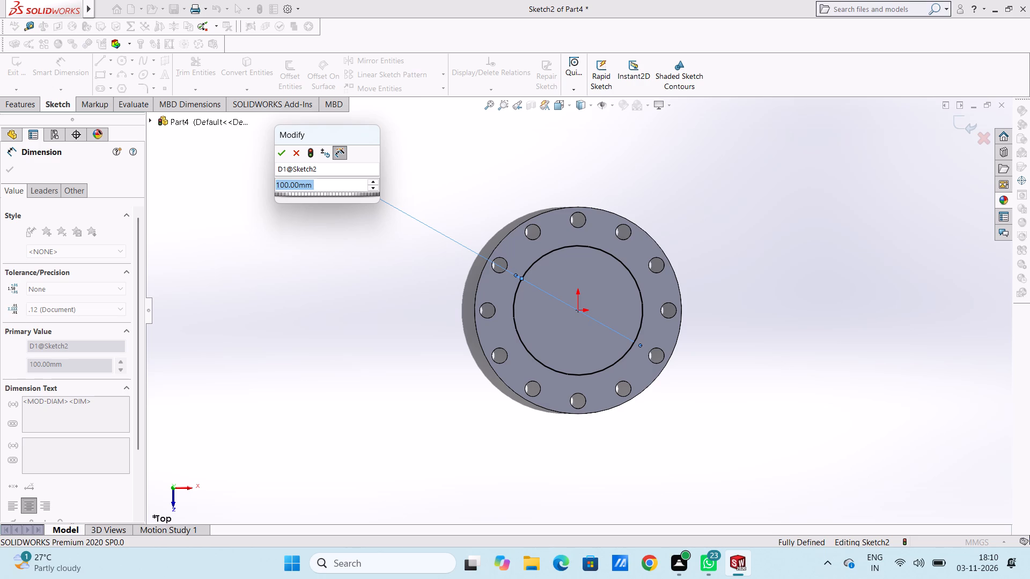
{"action": "type", "text": "120"}
{"action": "key", "text": "Return"}
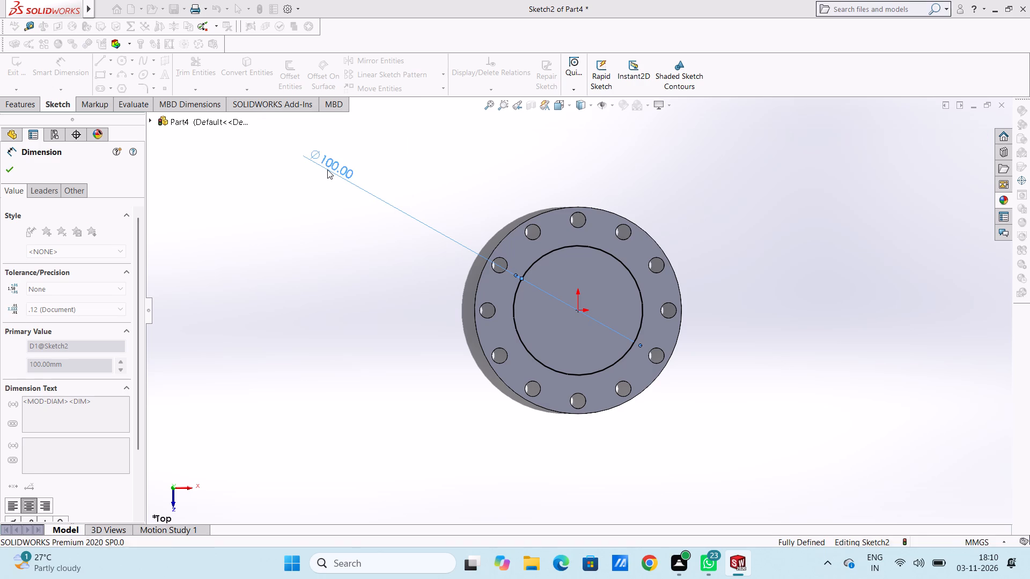
{"action": "left_click", "coordinate": [334, 299]}
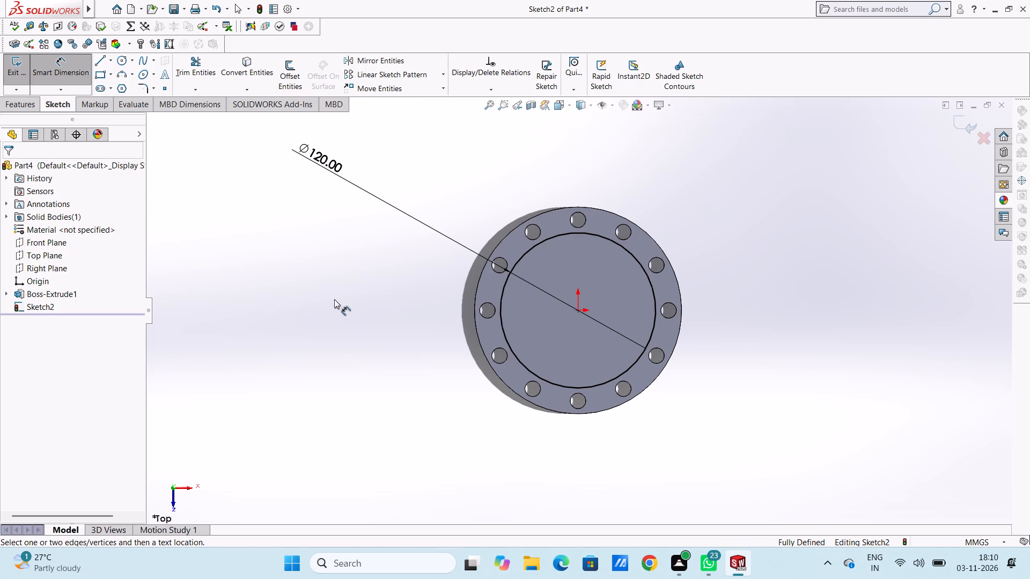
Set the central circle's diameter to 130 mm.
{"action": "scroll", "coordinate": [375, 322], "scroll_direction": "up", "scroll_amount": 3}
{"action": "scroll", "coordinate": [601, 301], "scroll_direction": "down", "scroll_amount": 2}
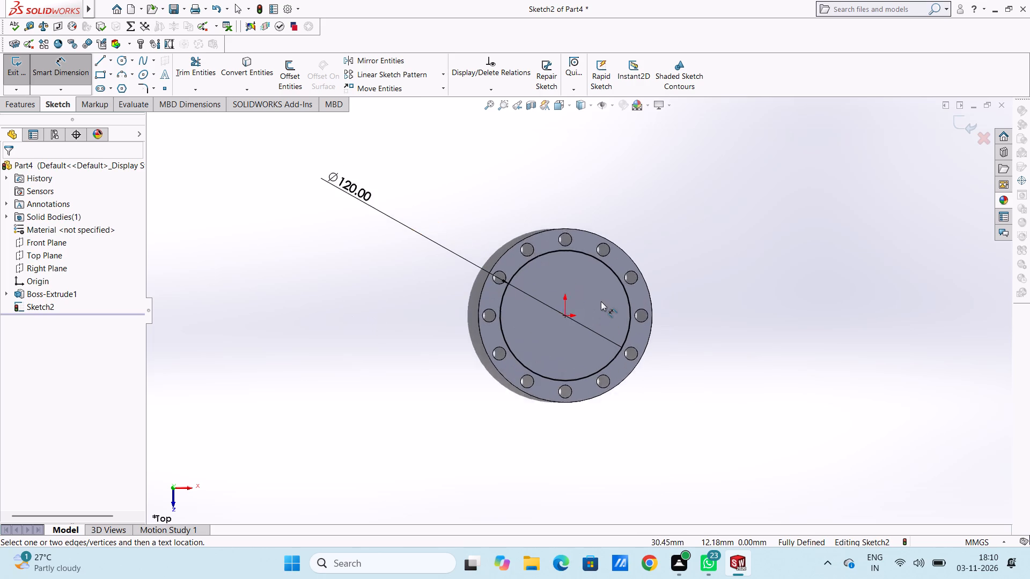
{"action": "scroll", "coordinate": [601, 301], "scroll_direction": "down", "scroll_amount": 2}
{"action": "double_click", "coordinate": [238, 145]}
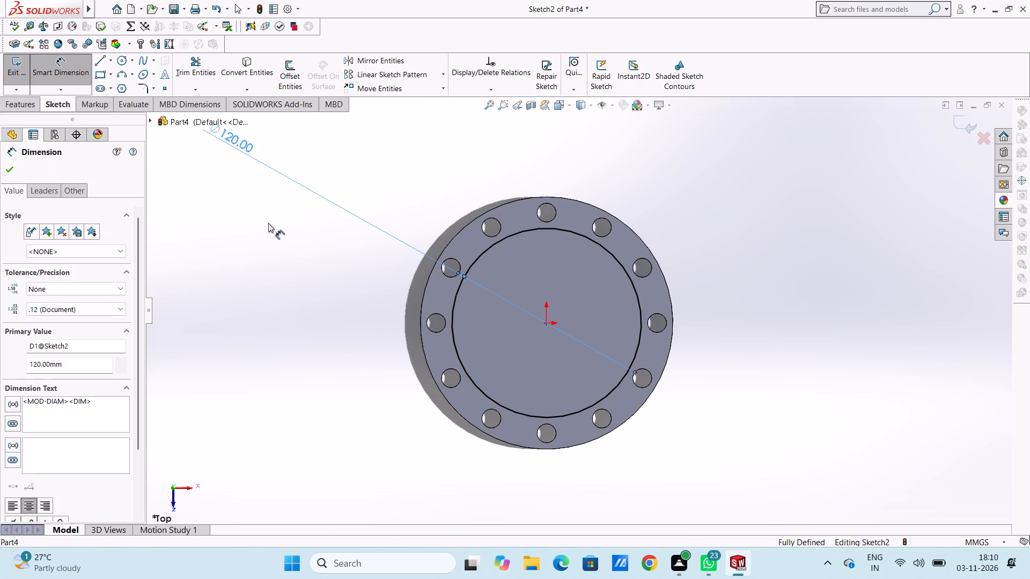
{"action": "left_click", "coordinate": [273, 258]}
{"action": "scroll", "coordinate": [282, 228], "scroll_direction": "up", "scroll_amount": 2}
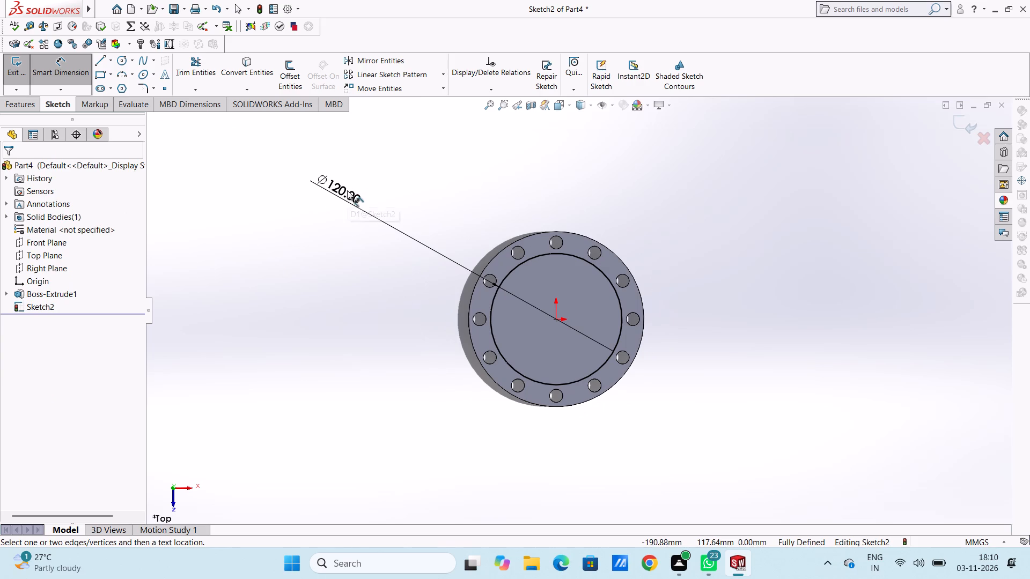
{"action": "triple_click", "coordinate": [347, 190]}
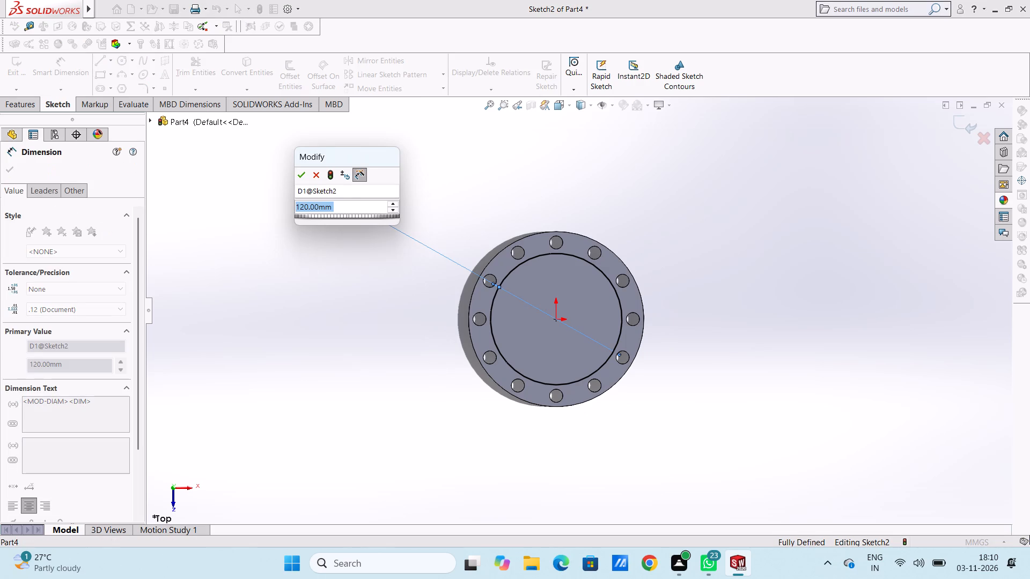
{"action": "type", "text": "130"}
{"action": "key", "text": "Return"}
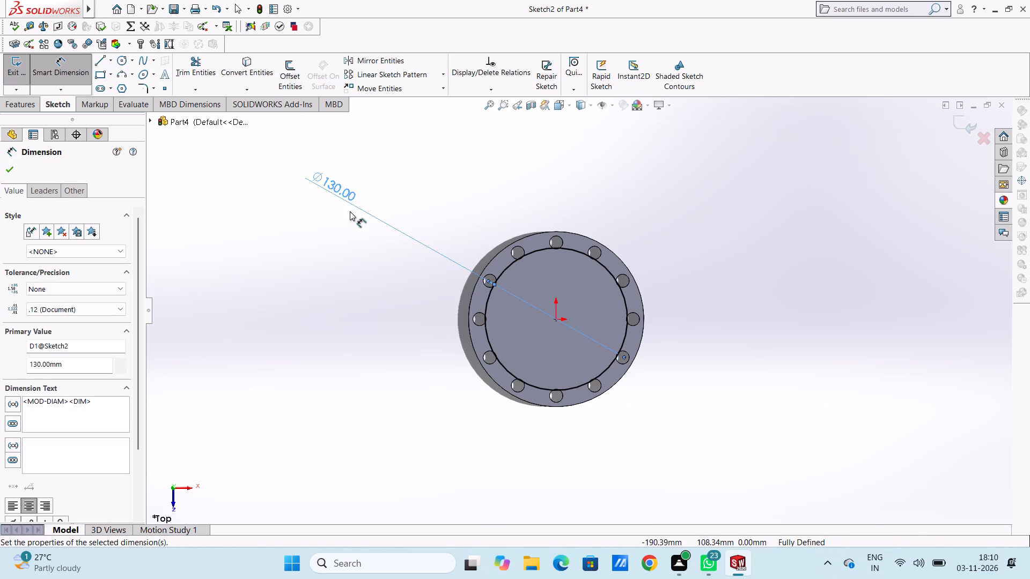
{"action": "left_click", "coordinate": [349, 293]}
Set the central circle's diameter to 125 mm and leave the dimension command.
{"action": "scroll", "coordinate": [560, 269], "scroll_direction": "down", "scroll_amount": 6}
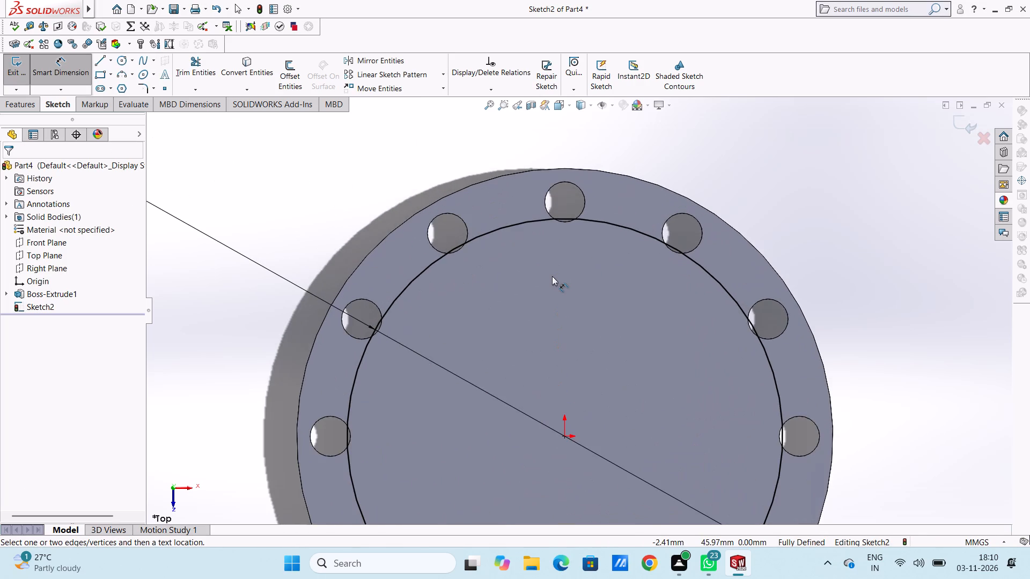
{"action": "scroll", "coordinate": [552, 276], "scroll_direction": "up", "scroll_amount": 6}
{"action": "scroll", "coordinate": [609, 460], "scroll_direction": "down", "scroll_amount": 1}
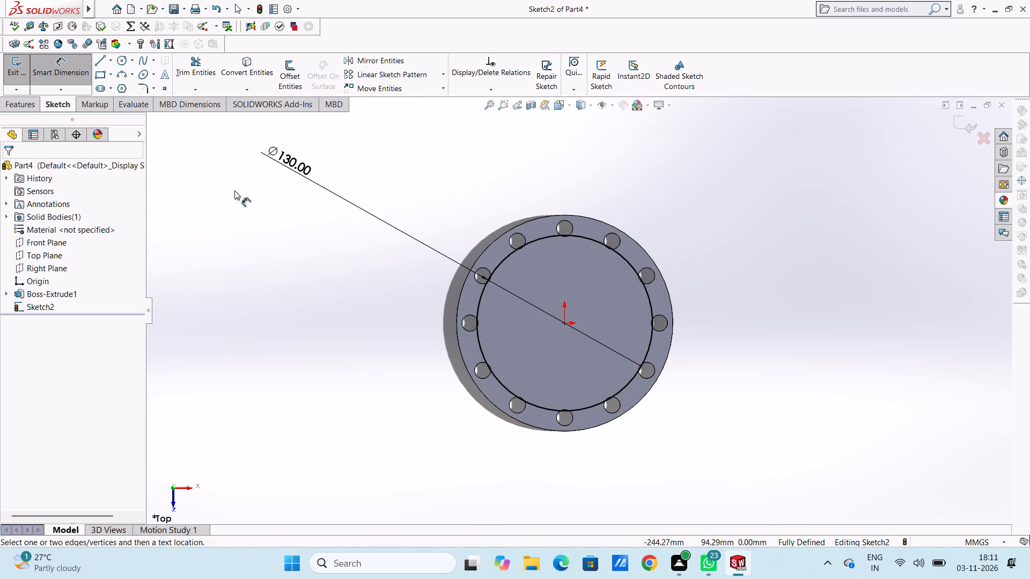
{"action": "double_click", "coordinate": [283, 162]}
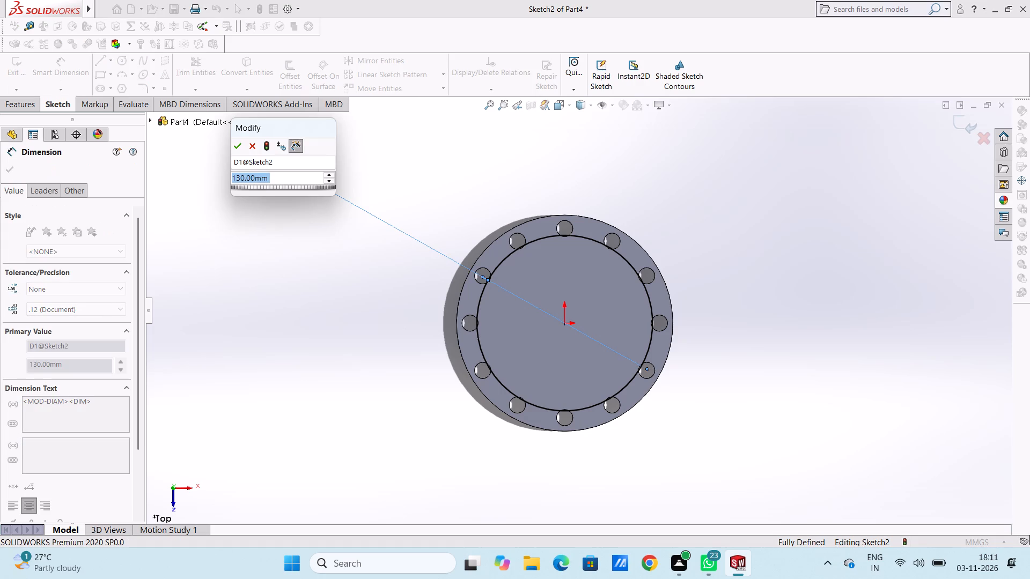
{"action": "type", "text": "125"}
{"action": "key", "text": "Return"}
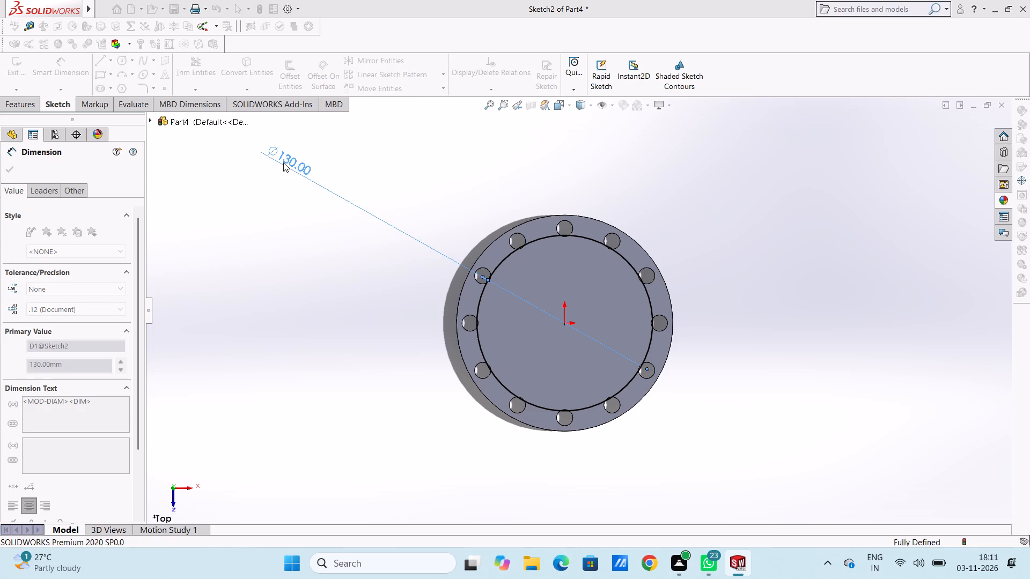
{"action": "left_click", "coordinate": [301, 264]}
{"action": "scroll", "coordinate": [439, 282], "scroll_direction": "down", "scroll_amount": 1}
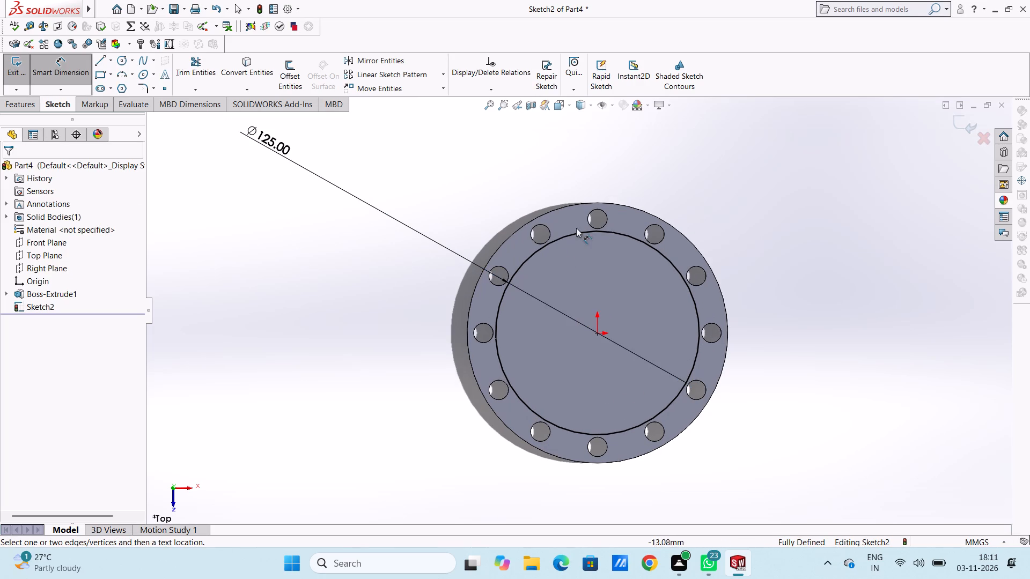
{"action": "scroll", "coordinate": [665, 284], "scroll_direction": "up", "scroll_amount": 2}
{"action": "scroll", "coordinate": [658, 333], "scroll_direction": "down", "scroll_amount": 1}
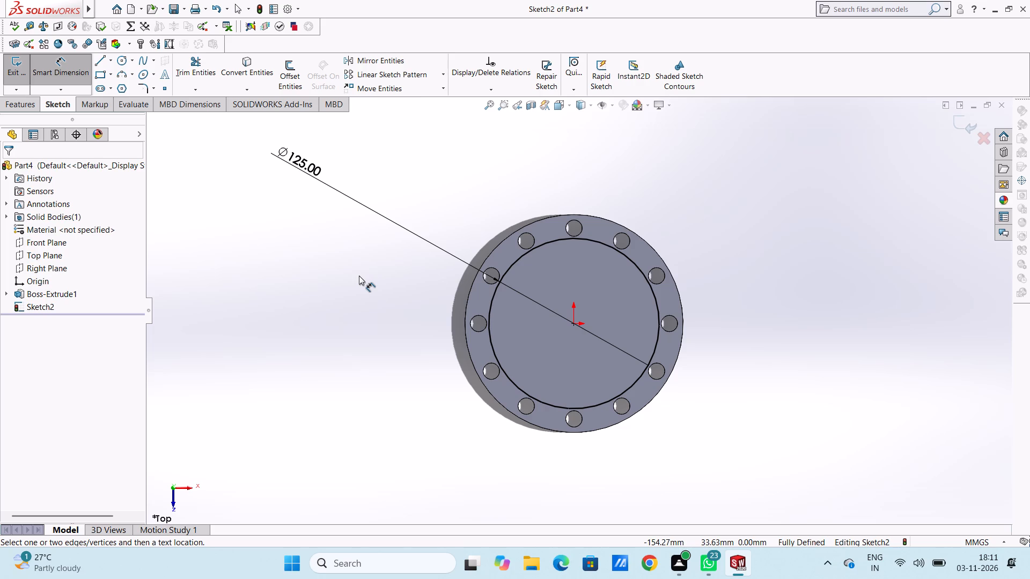
{"action": "left_click", "coordinate": [54, 74]}
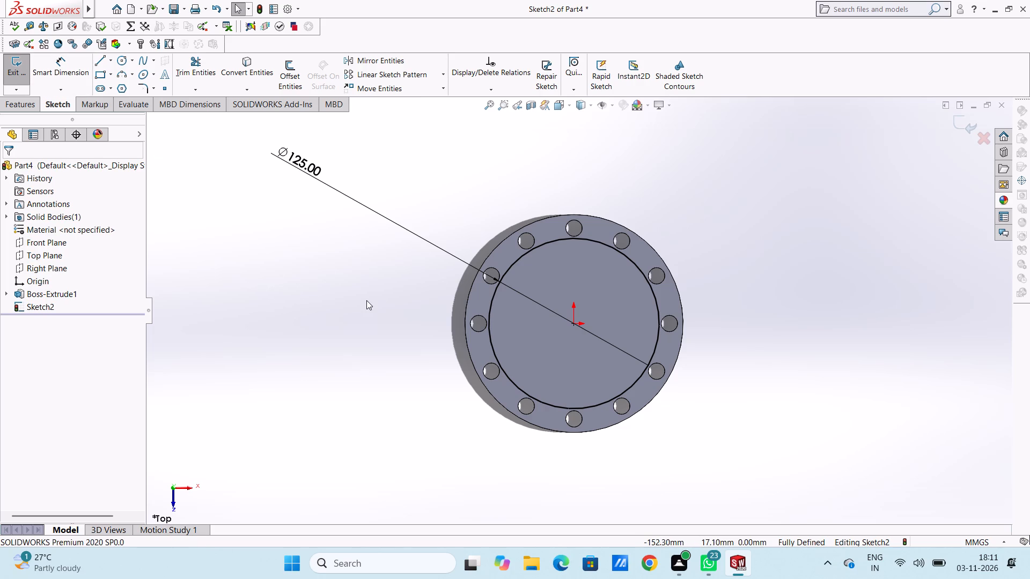
Extrude the central circle as a Blind boss 40 mm deep above the disc, with the result merged.
{"action": "left_click", "coordinate": [14, 106]}
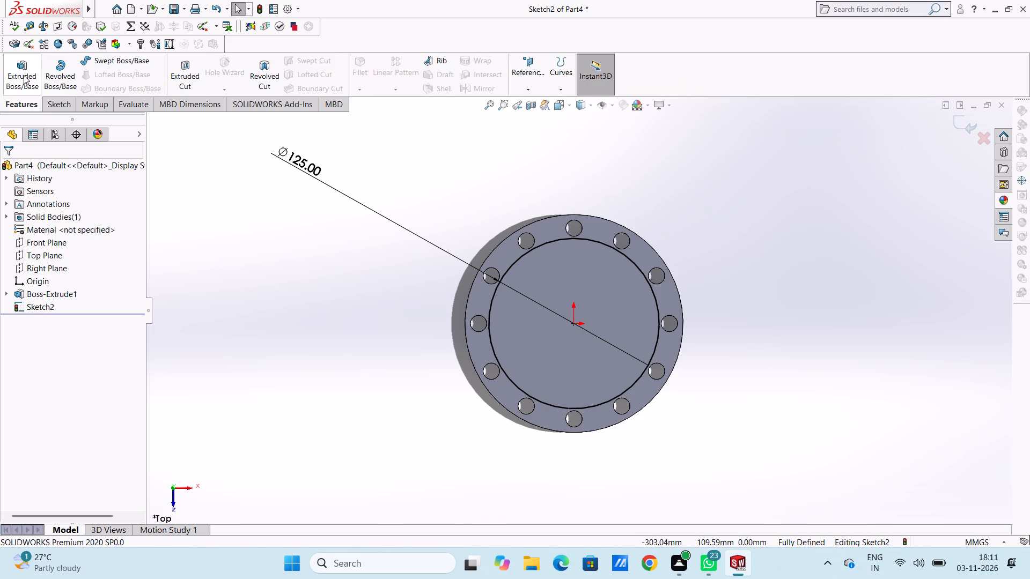
{"action": "left_click", "coordinate": [24, 75]}
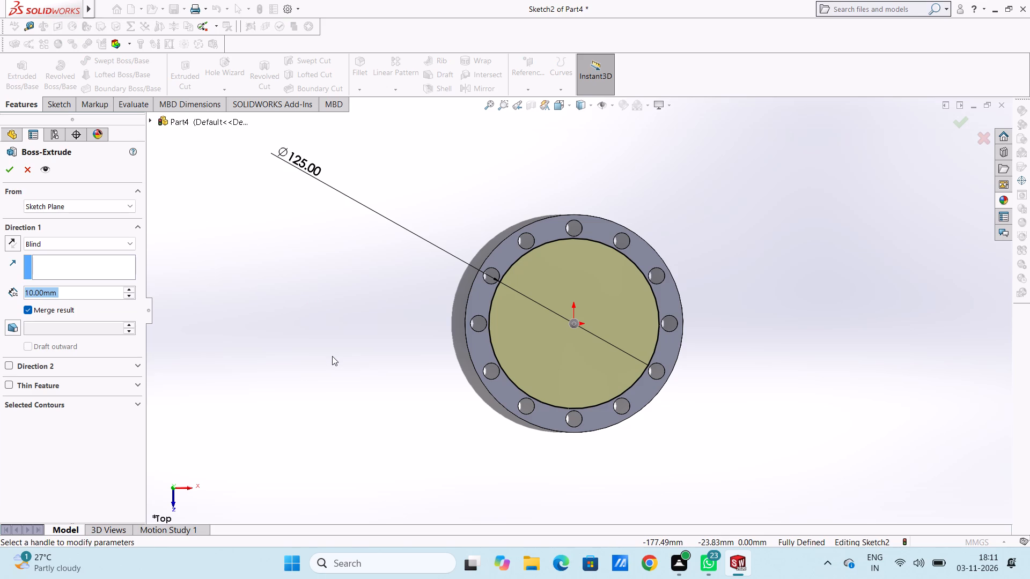
{"action": "type", "text": "40"}
{"action": "key", "text": "Return"}
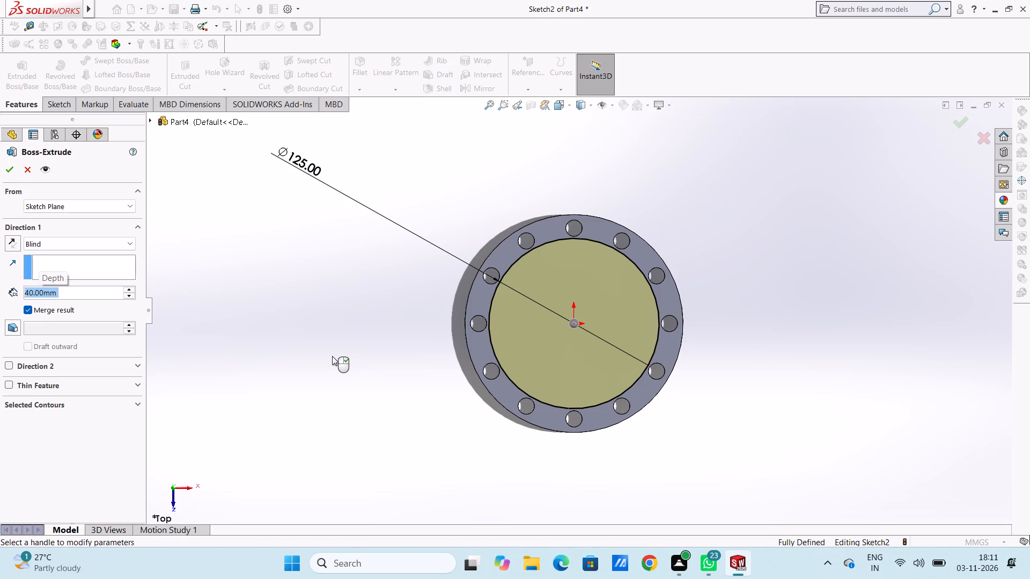
{"action": "middle_click_drag", "start_coordinate": [380, 377], "coordinate": [468, 286]}
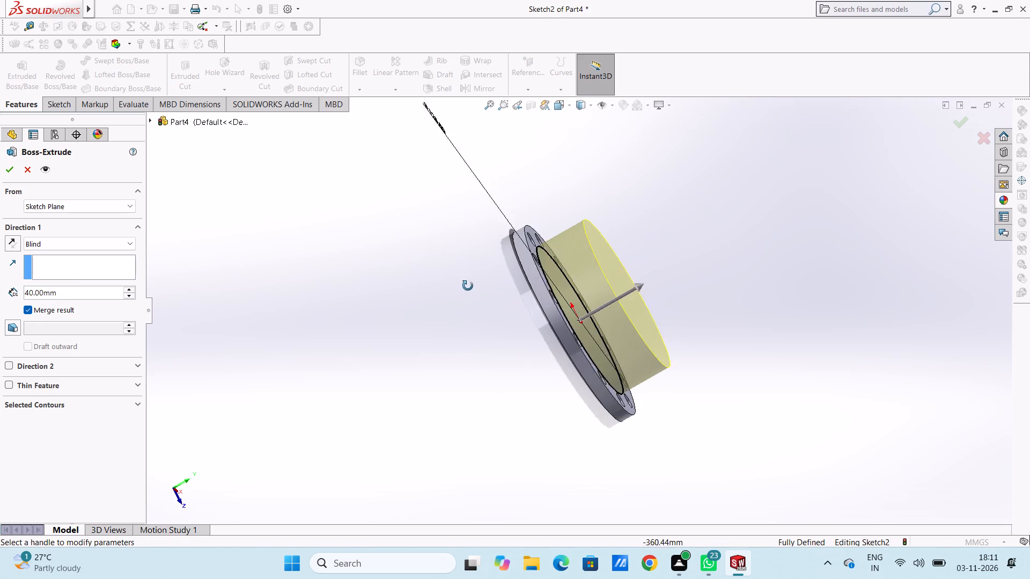
{"action": "middle_click_drag", "start_coordinate": [468, 286], "coordinate": [470, 286]}
{"action": "left_click", "coordinate": [8, 170]}
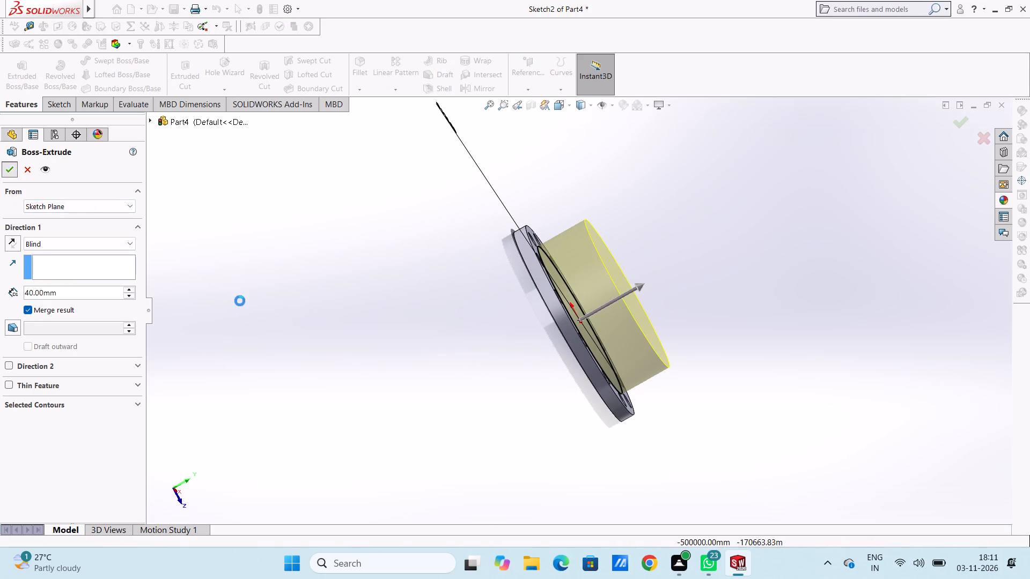
{"action": "left_click", "coordinate": [240, 301]}
Shell the part with a 10 mm wall thickness, removing the flat bottom face of the flange disc.
{"action": "middle_click_drag", "start_coordinate": [324, 284], "coordinate": [345, 400]}
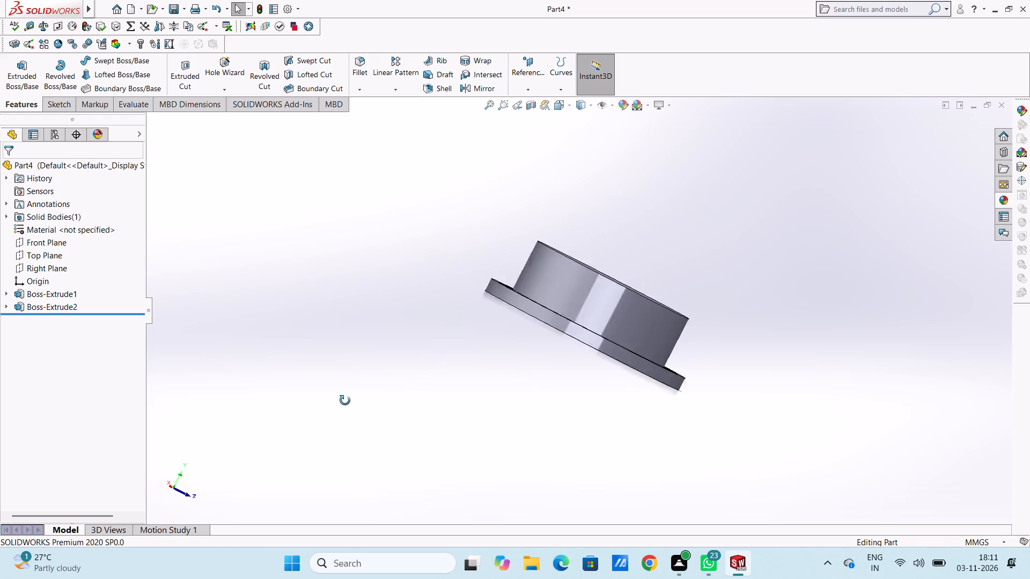
{"action": "middle_click_drag", "start_coordinate": [345, 400], "coordinate": [301, 411]}
{"action": "middle_click_drag", "start_coordinate": [329, 448], "coordinate": [367, 339]}
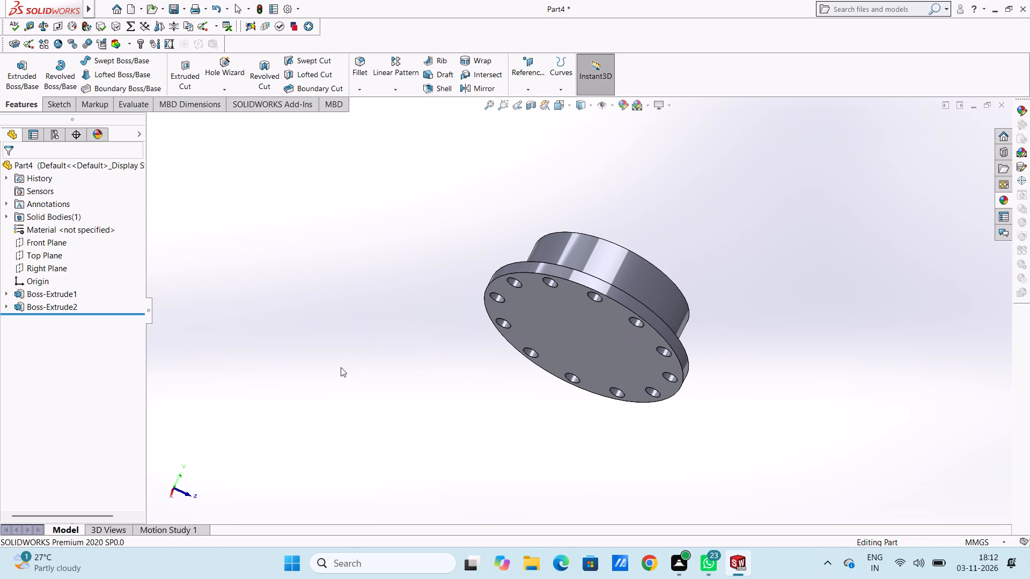
{"action": "key", "text": "ctrl+5"}
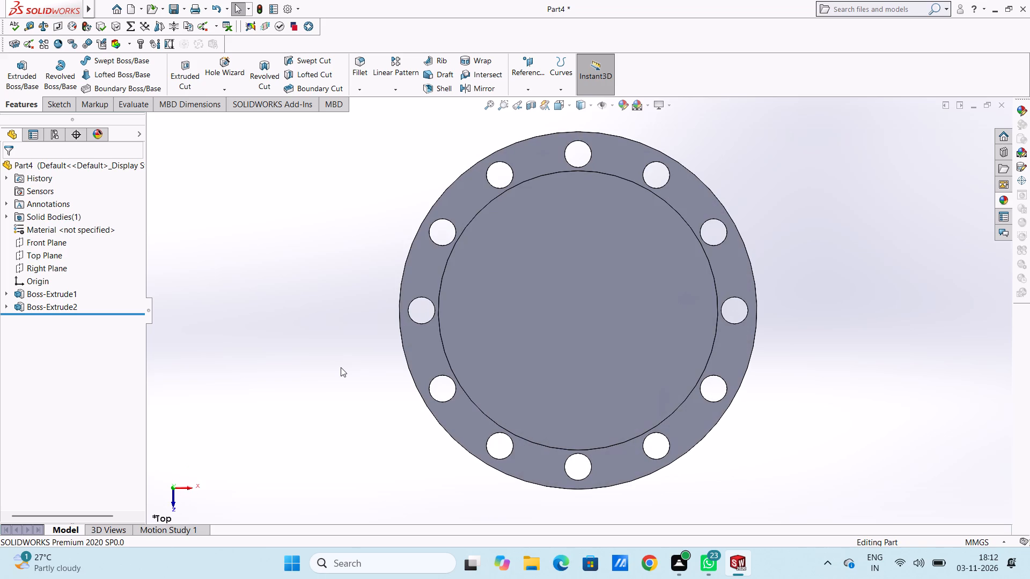
{"action": "middle_click_drag", "start_coordinate": [330, 322], "coordinate": [554, 349]}
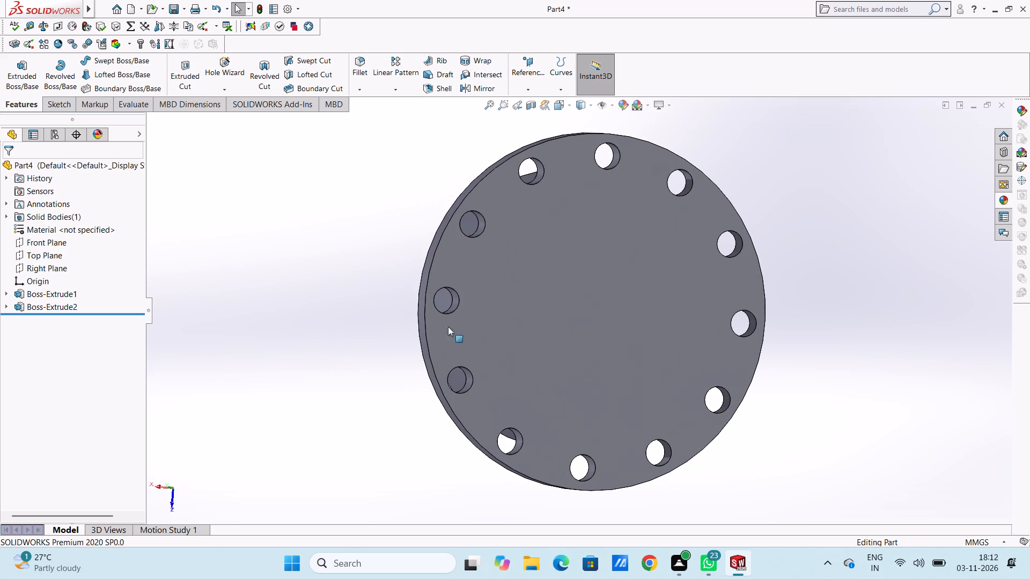
{"action": "key", "text": "ctrl+6"}
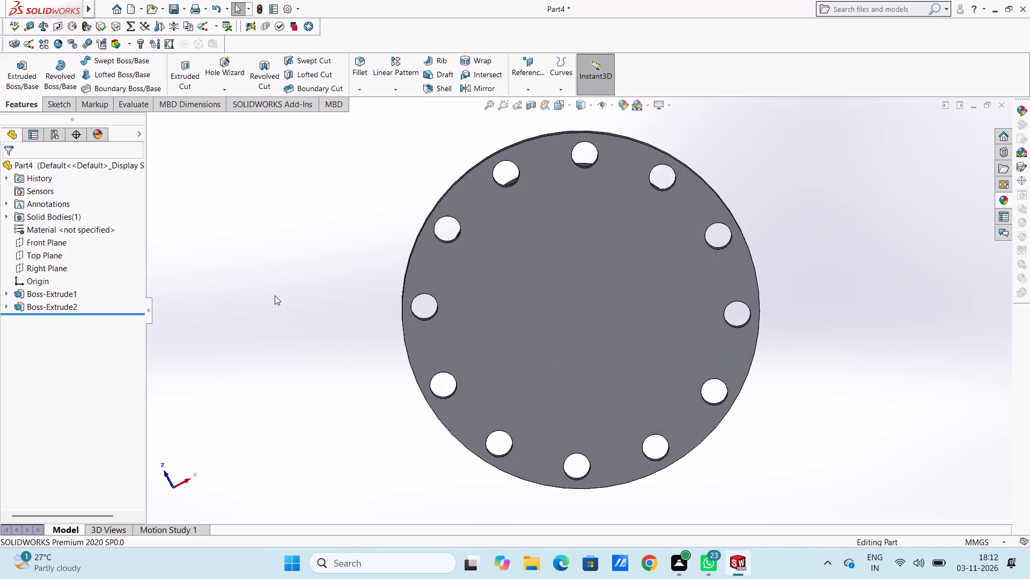
{"action": "left_click", "coordinate": [597, 310]}
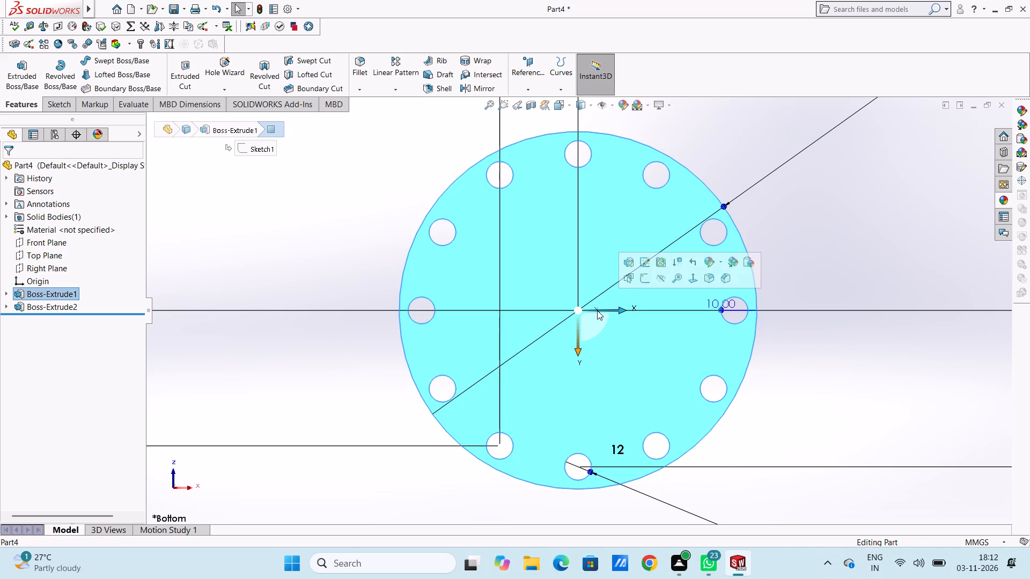
{"action": "left_click", "coordinate": [334, 247]}
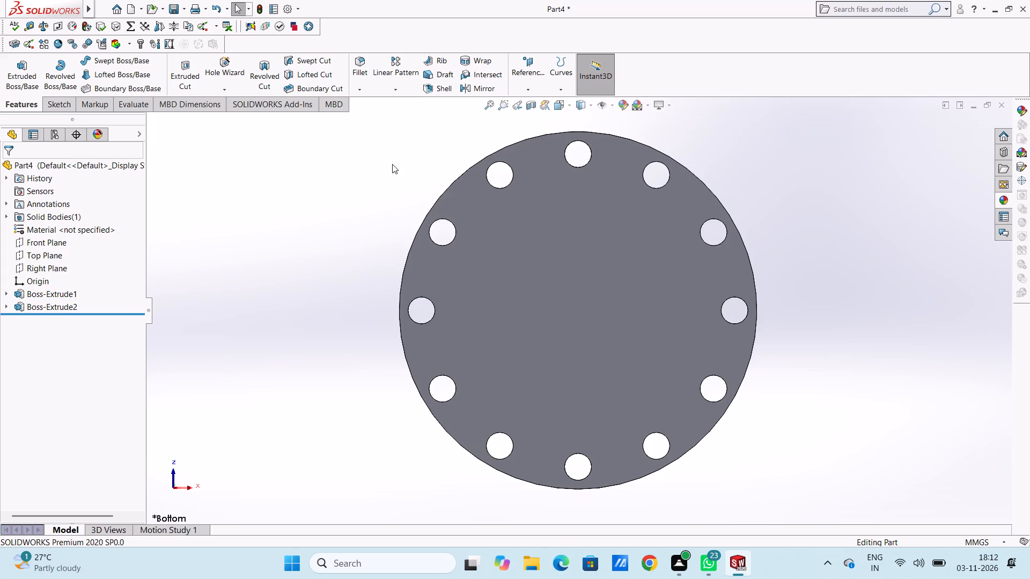
{"action": "left_click", "coordinate": [429, 85]}
{"action": "left_click", "coordinate": [557, 277]}
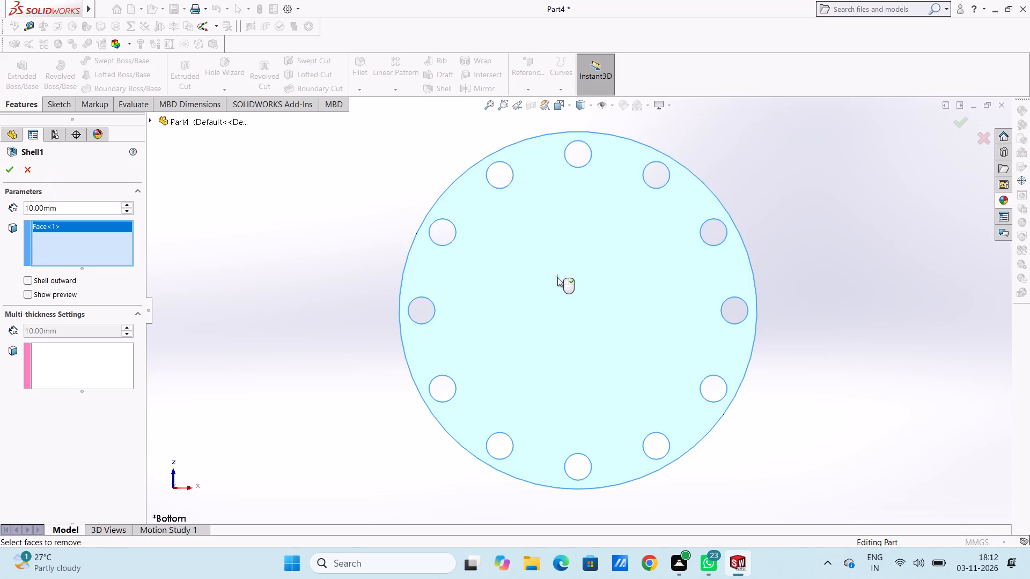
{"action": "left_click", "coordinate": [8, 170]}
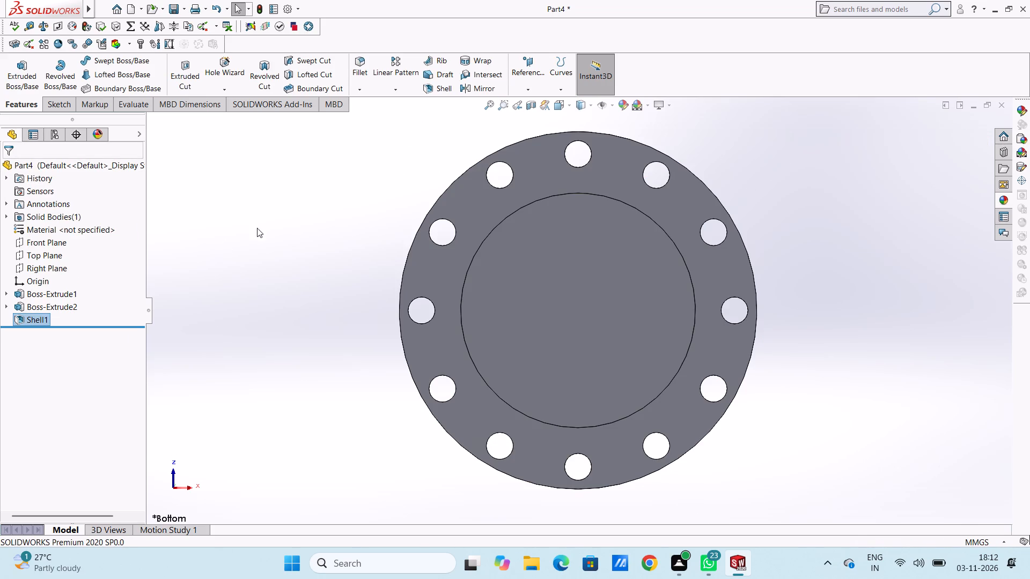
Undo the 10 mm shell.
{"action": "middle_click_drag", "start_coordinate": [275, 238], "coordinate": [269, 299]}
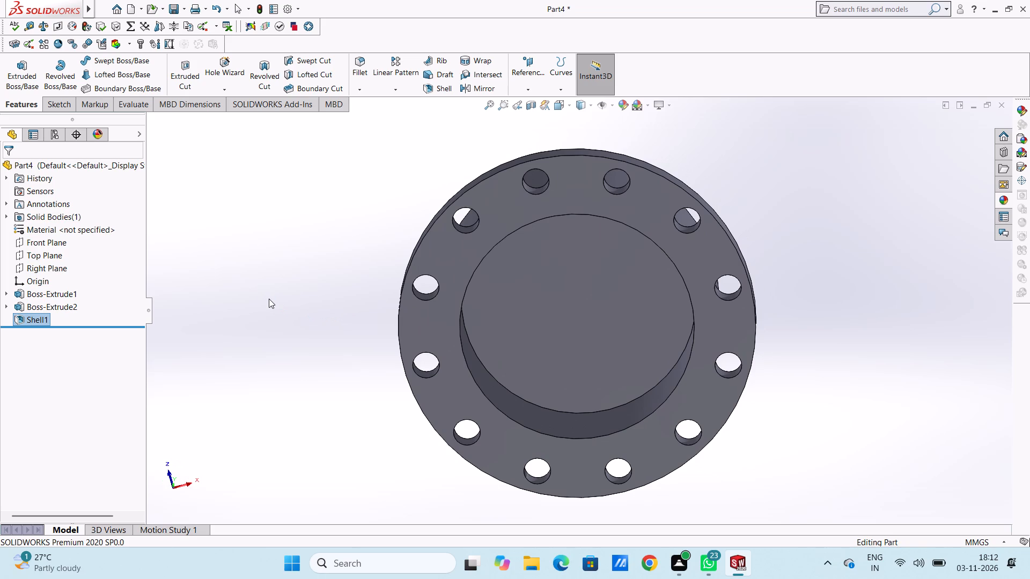
{"action": "key", "text": "ctrl+z"}
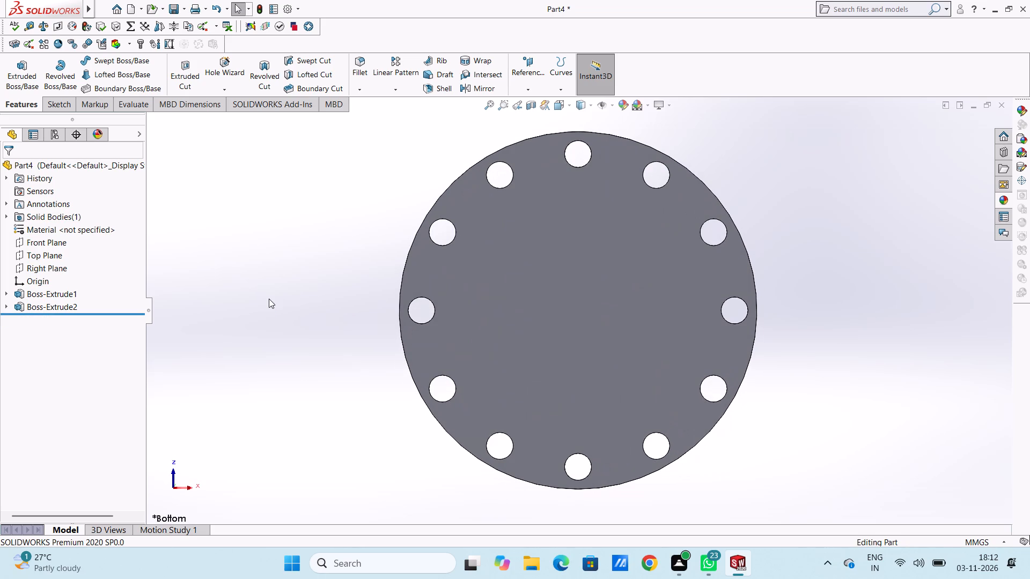
Try to shell the part with a 2 mm wall thickness, removing the flat bottom face of the flange disc.
{"action": "left_click", "coordinate": [434, 84]}
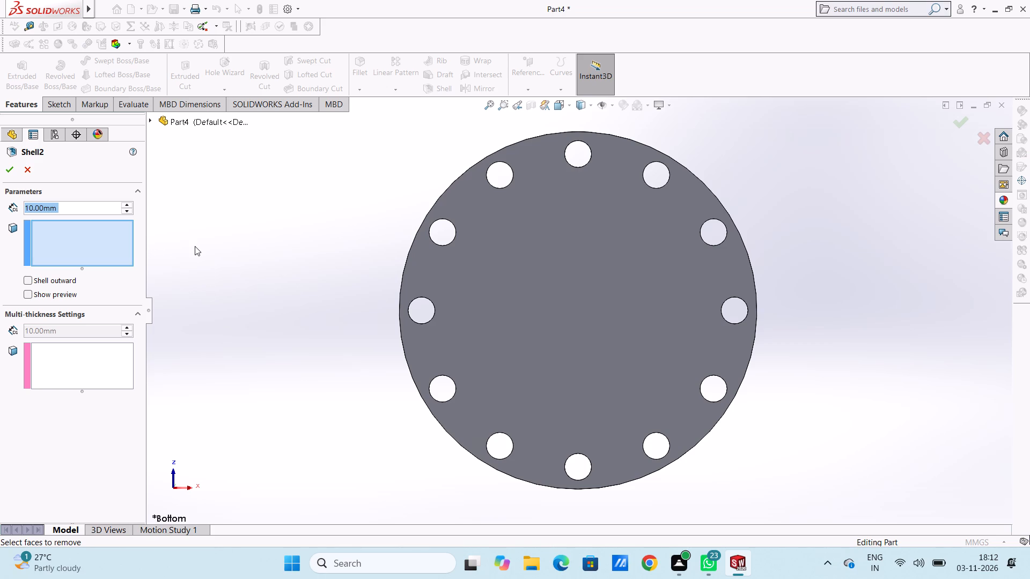
{"action": "key", "text": "2"}
{"action": "key", "text": "Return"}
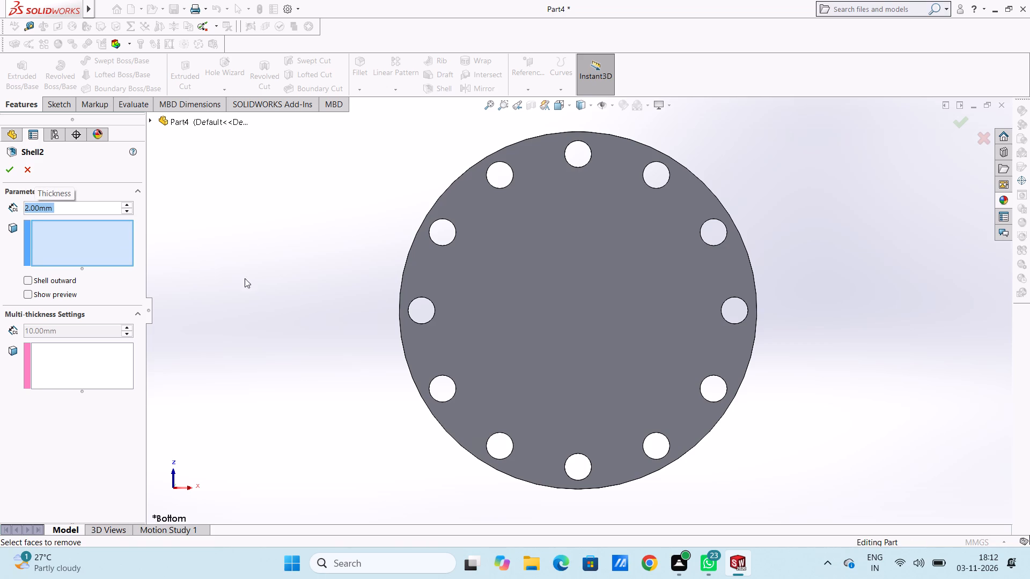
{"action": "left_click_drag", "start_coordinate": [459, 288], "coordinate": [466, 293]}
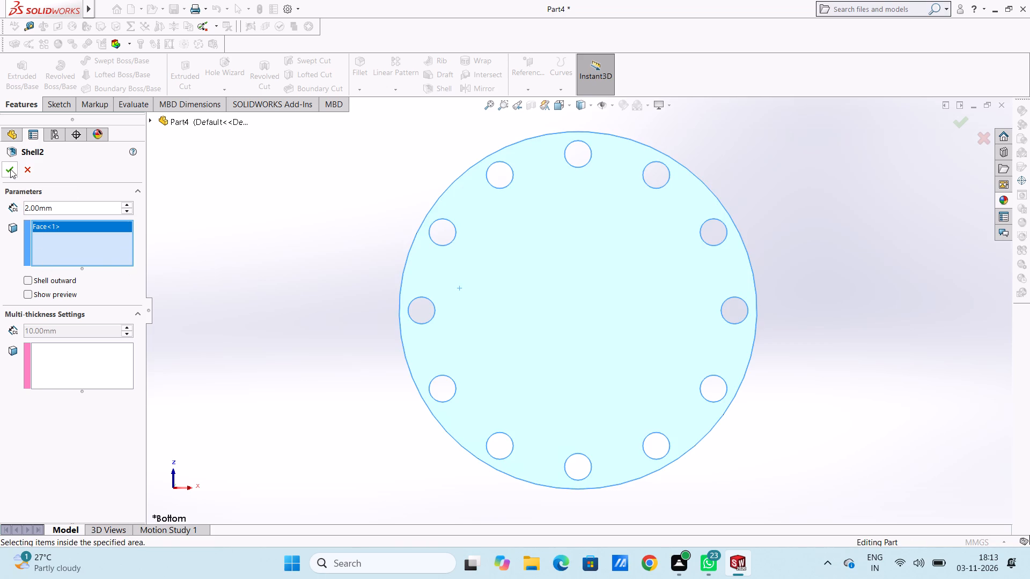
{"action": "left_click", "coordinate": [8, 167]}
{"action": "left_click", "coordinate": [249, 231]}
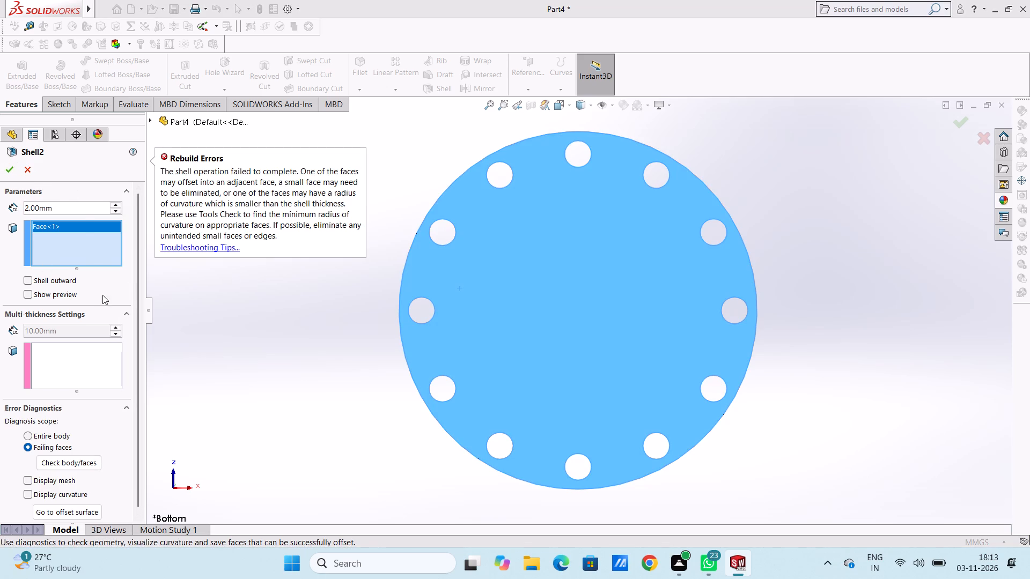
Set the shell's wall thickness to 3 mm and apply it with the flange's bottom face removed.
{"action": "double_click", "coordinate": [77, 208]}
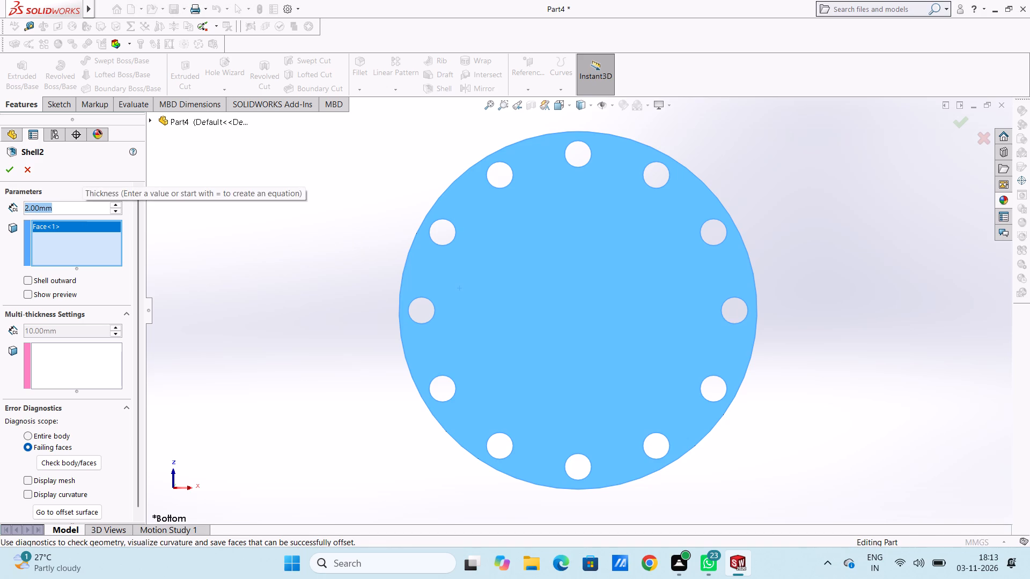
{"action": "key", "text": "3"}
{"action": "key", "text": "Return"}
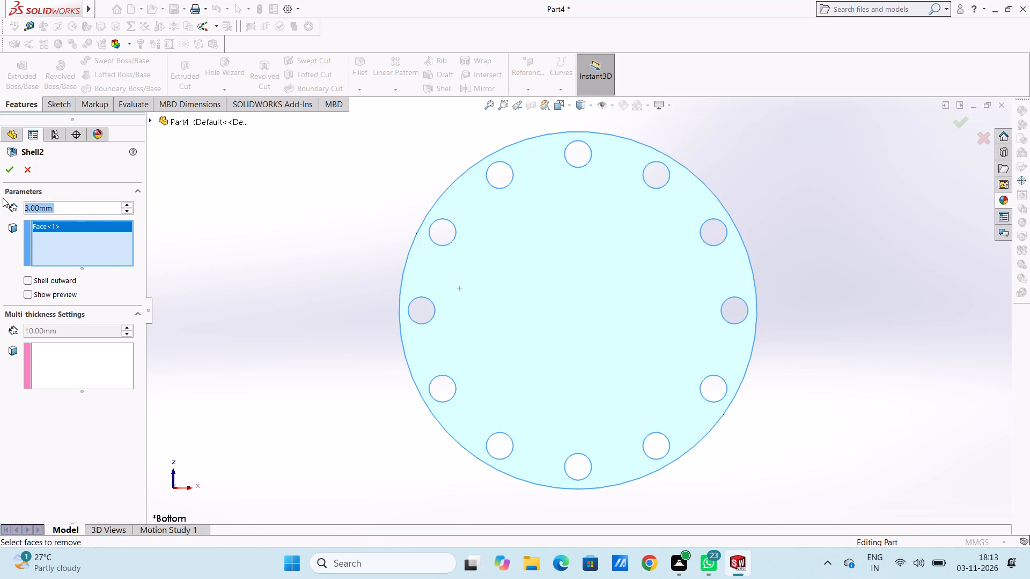
{"action": "left_click", "coordinate": [10, 170]}
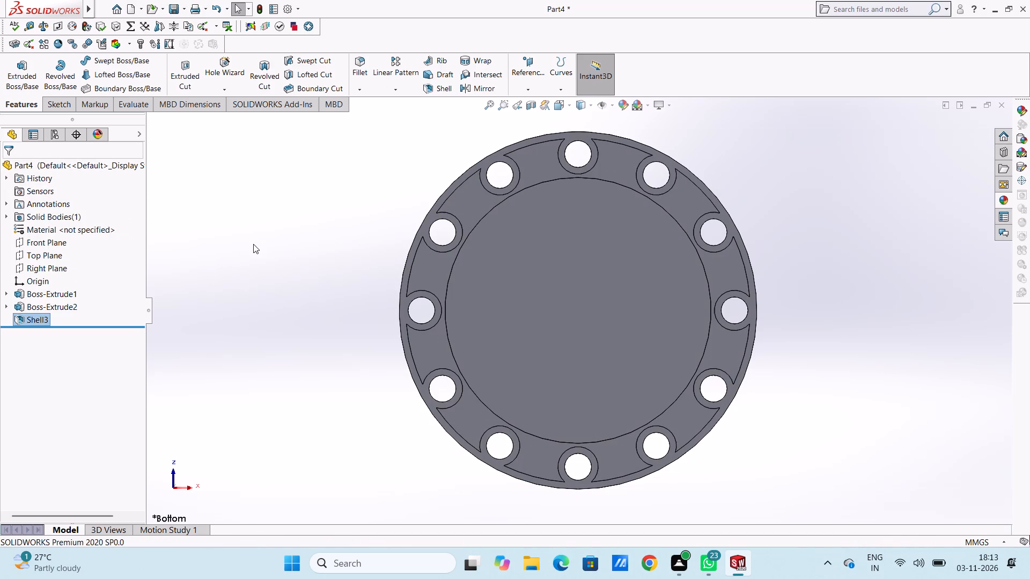
Examine the shelled underside, the walls around the flange holes and the boss from several angles.
{"action": "left_click", "coordinate": [254, 243]}
{"action": "middle_click_drag", "start_coordinate": [316, 227], "coordinate": [329, 336]}
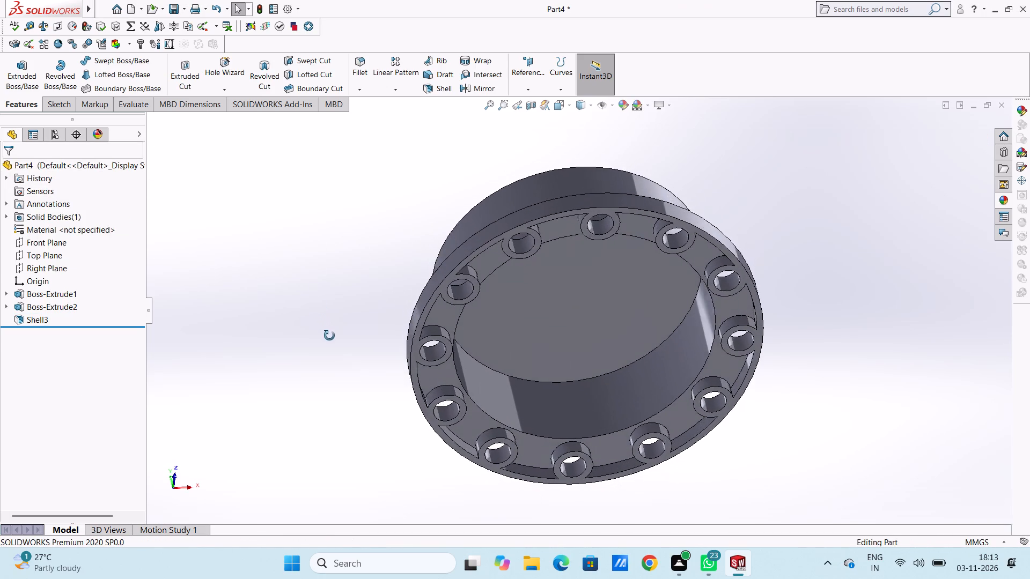
{"action": "middle_click_drag", "start_coordinate": [329, 336], "coordinate": [310, 426]}
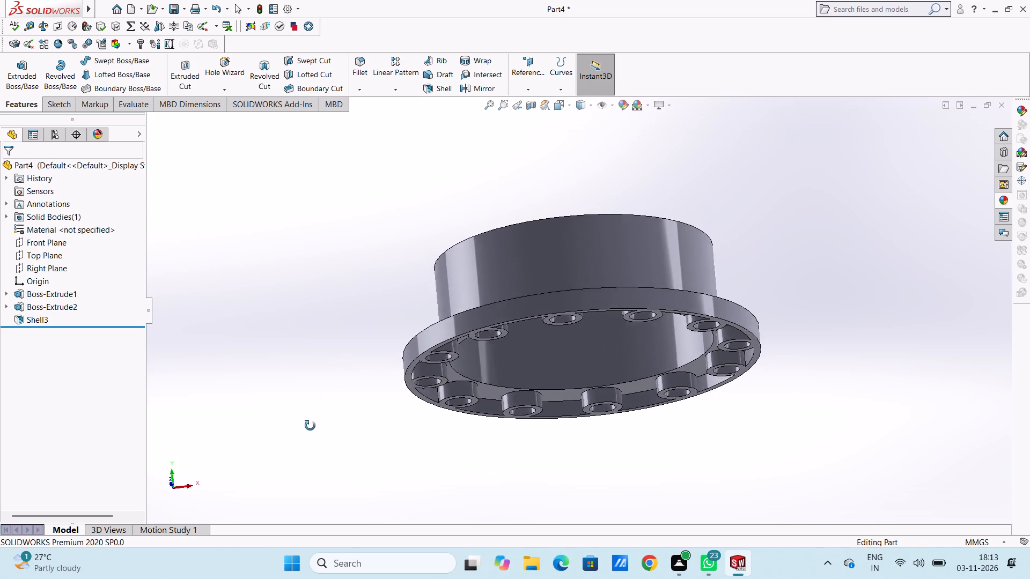
{"action": "middle_click_drag", "start_coordinate": [310, 426], "coordinate": [308, 371]}
{"action": "middle_click_drag", "start_coordinate": [329, 399], "coordinate": [324, 336]}
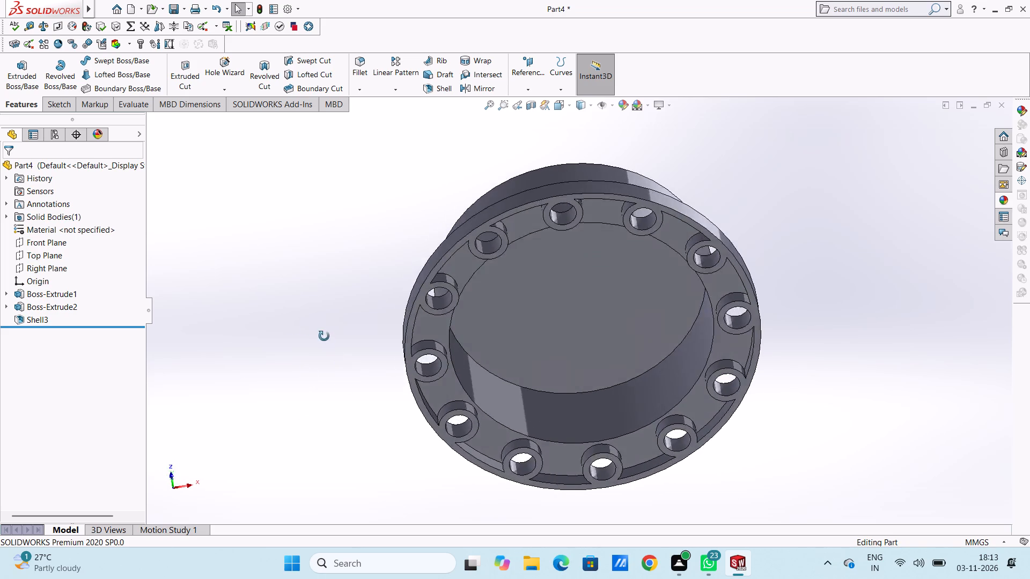
{"action": "middle_click_drag", "start_coordinate": [324, 336], "coordinate": [326, 325]}
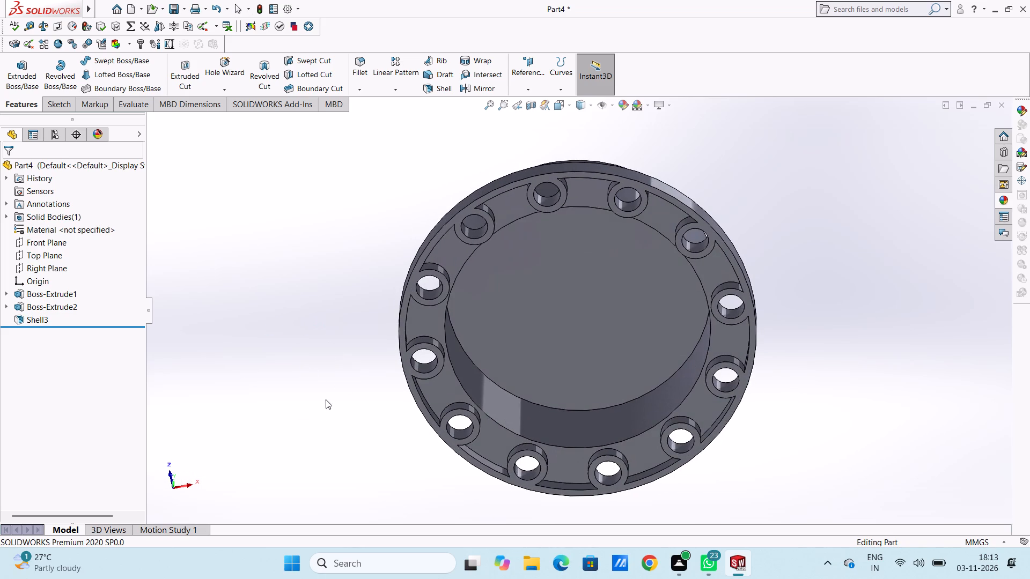
{"action": "middle_click_drag", "start_coordinate": [315, 400], "coordinate": [266, 437]}
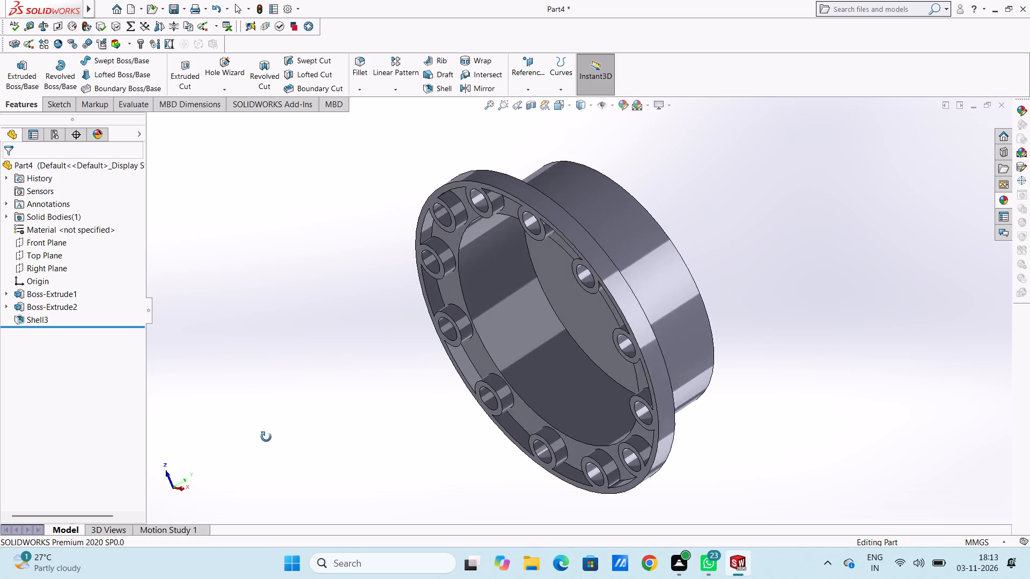
{"action": "middle_click_drag", "start_coordinate": [266, 437], "coordinate": [245, 442]}
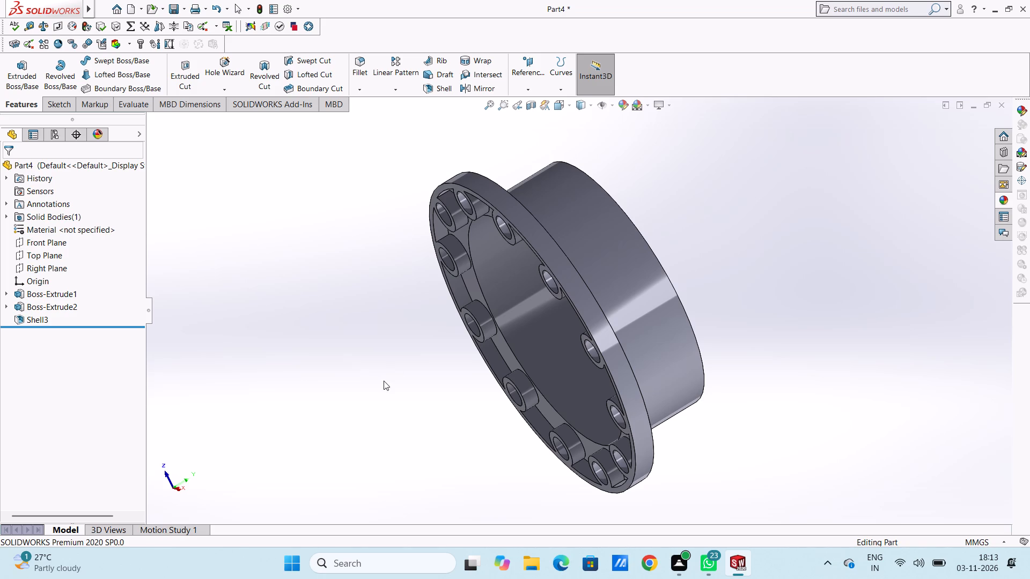
Extrude the original flange sketch, Sketch1, again as a Blind boss 10 mm deep with the result merged.
{"action": "left_click", "coordinate": [7, 296]}
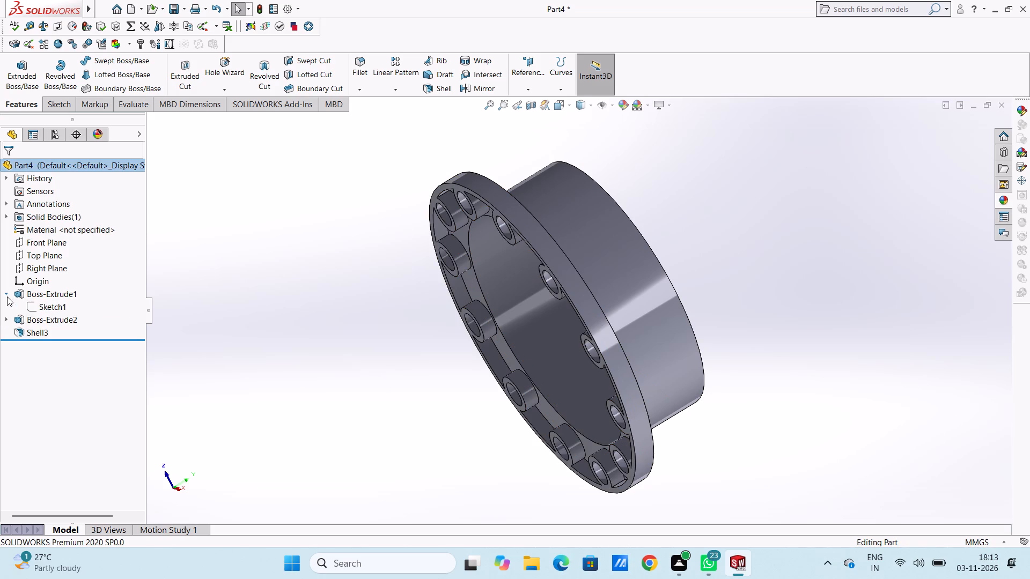
{"action": "left_click", "coordinate": [55, 302]}
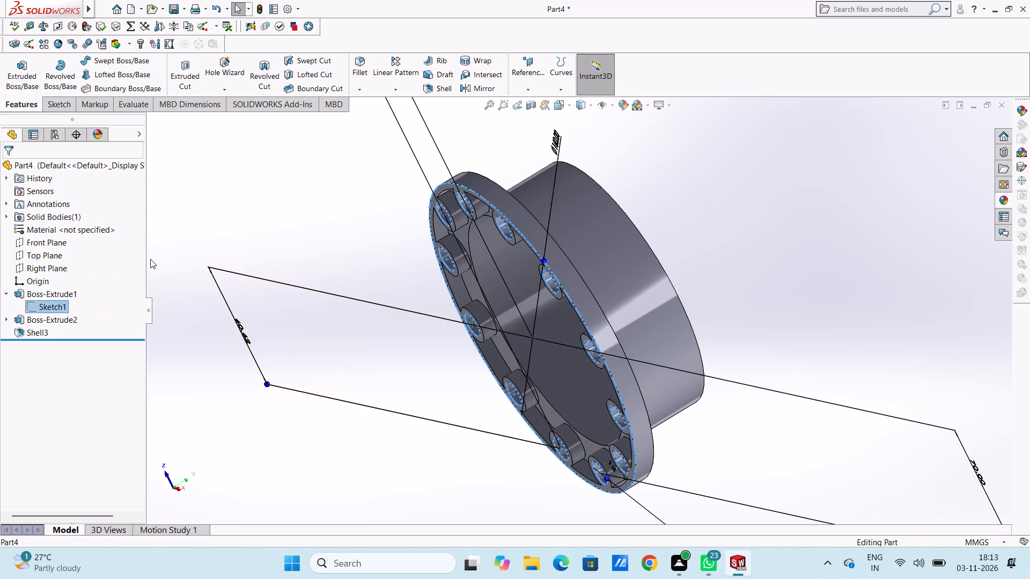
{"action": "left_click", "coordinate": [16, 76]}
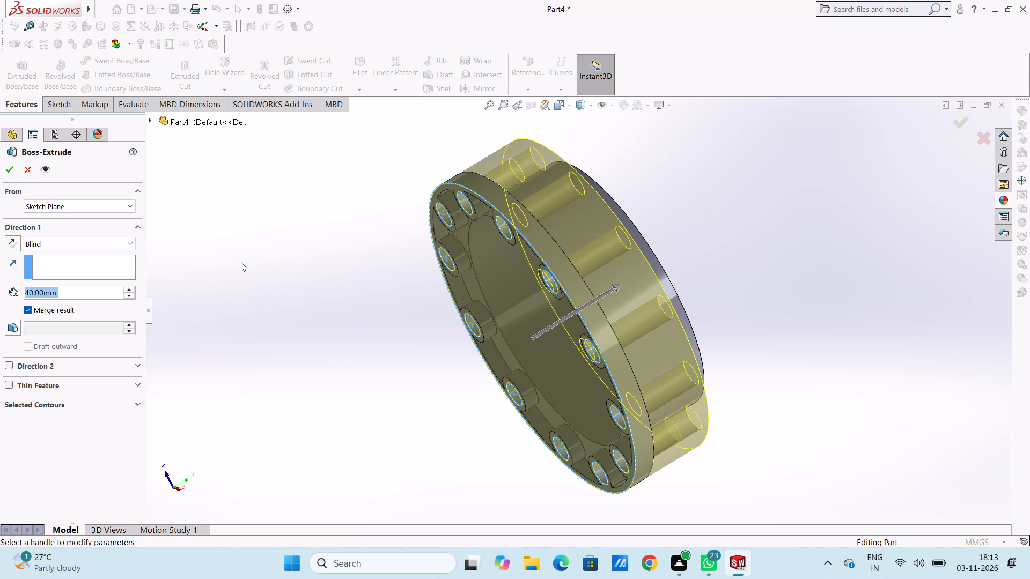
{"action": "type", "text": "10"}
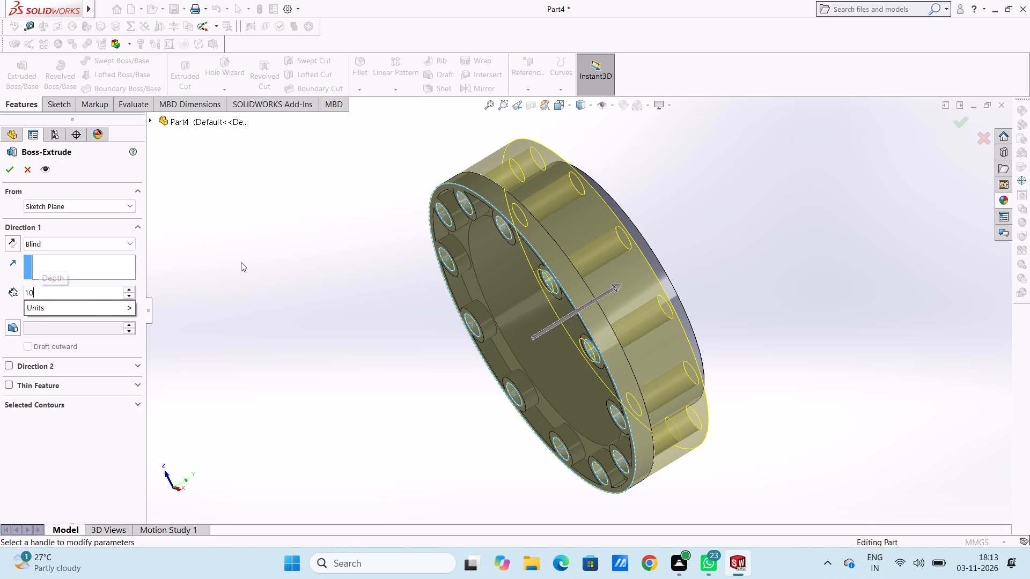
{"action": "key", "text": "Return"}
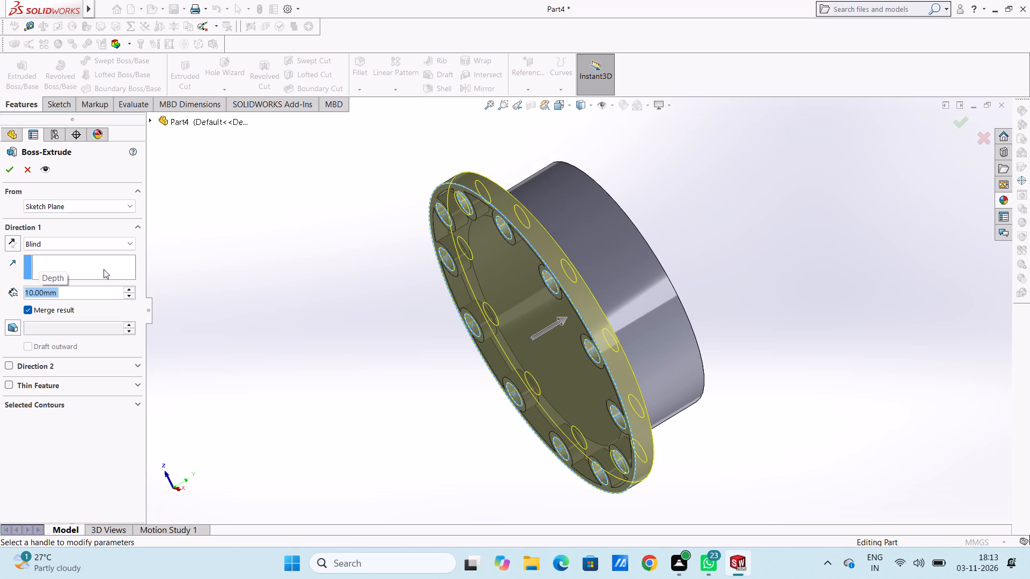
{"action": "left_click", "coordinate": [7, 171]}
{"action": "left_click", "coordinate": [261, 316]}
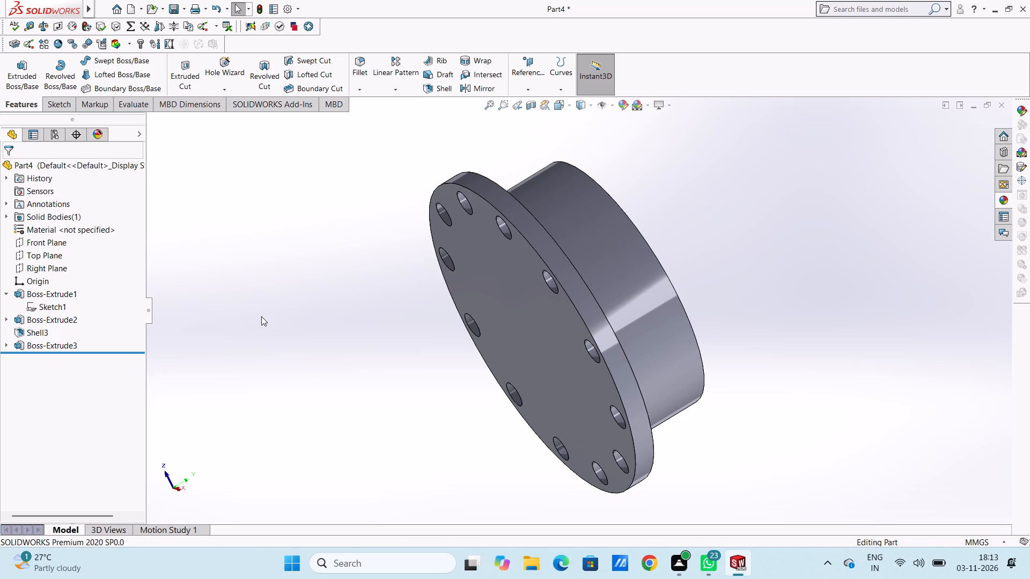
Start a sketch on the flange's flat bottom face and draw a circle about 123 mm in diameter centred on the origin.
{"action": "key", "text": "ctrl+6"}
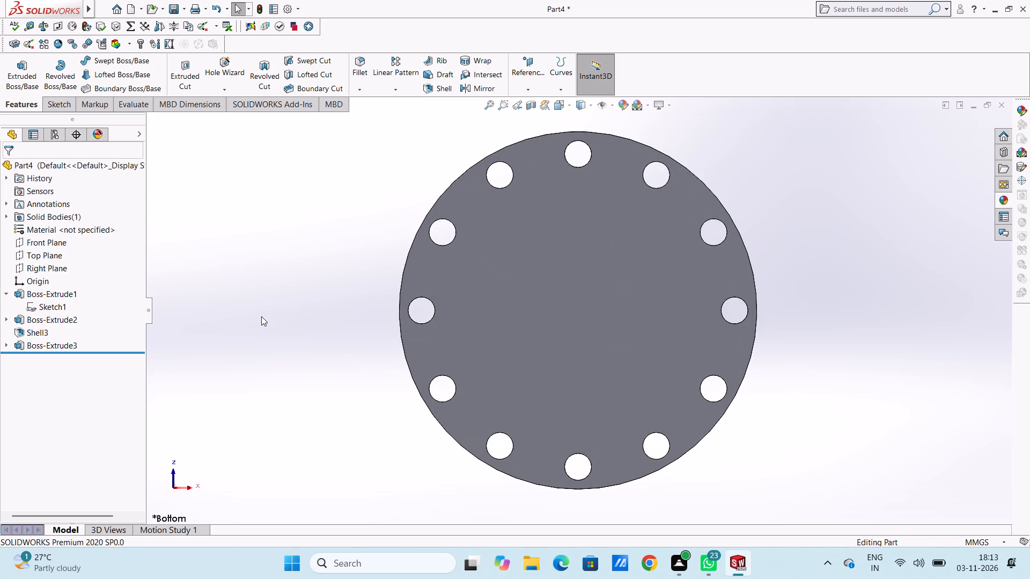
{"action": "left_click", "coordinate": [585, 289]}
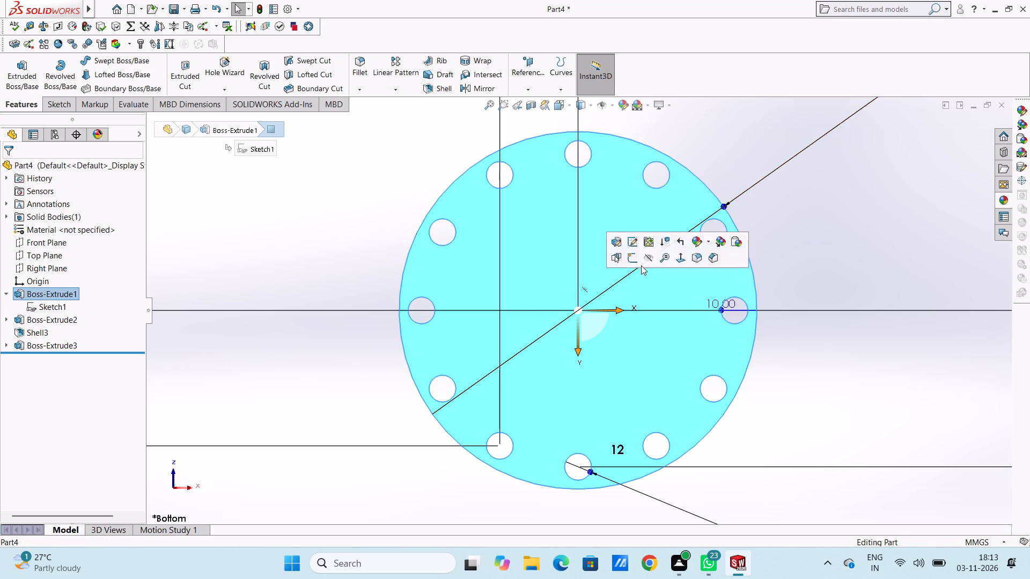
{"action": "left_click", "coordinate": [635, 261]}
{"action": "left_click", "coordinate": [369, 237]}
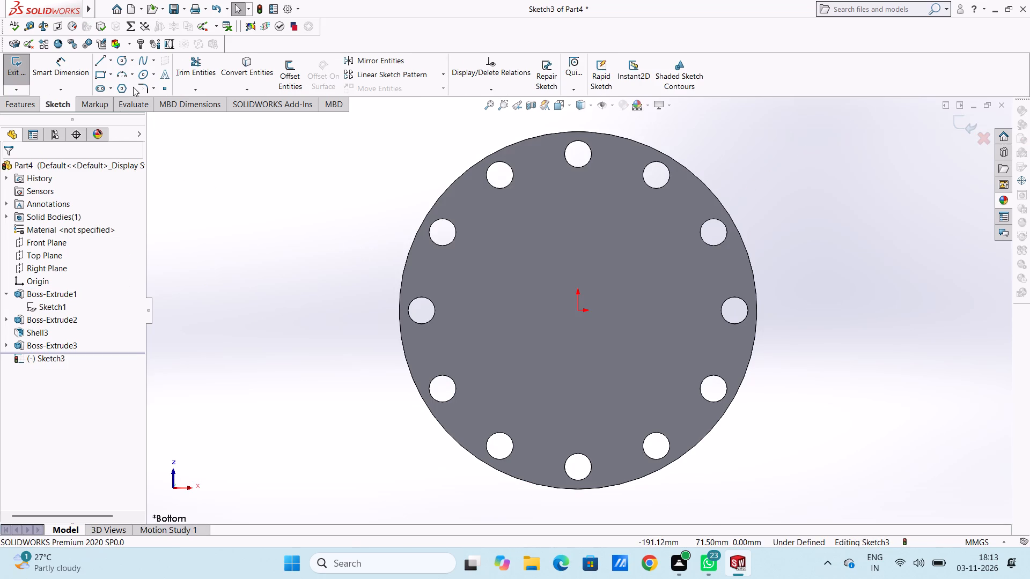
{"action": "left_click", "coordinate": [122, 59]}
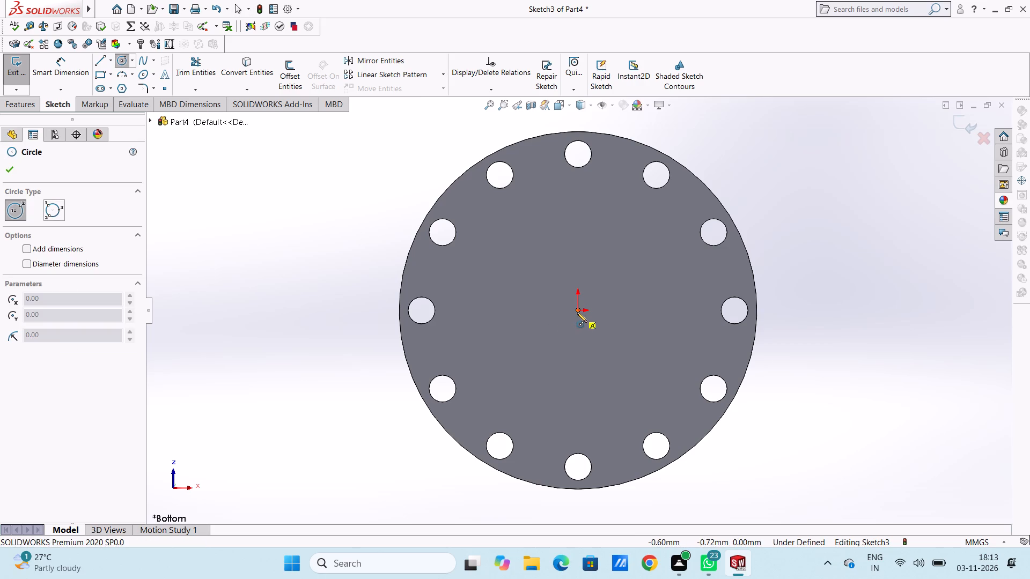
{"action": "left_click", "coordinate": [577, 312]}
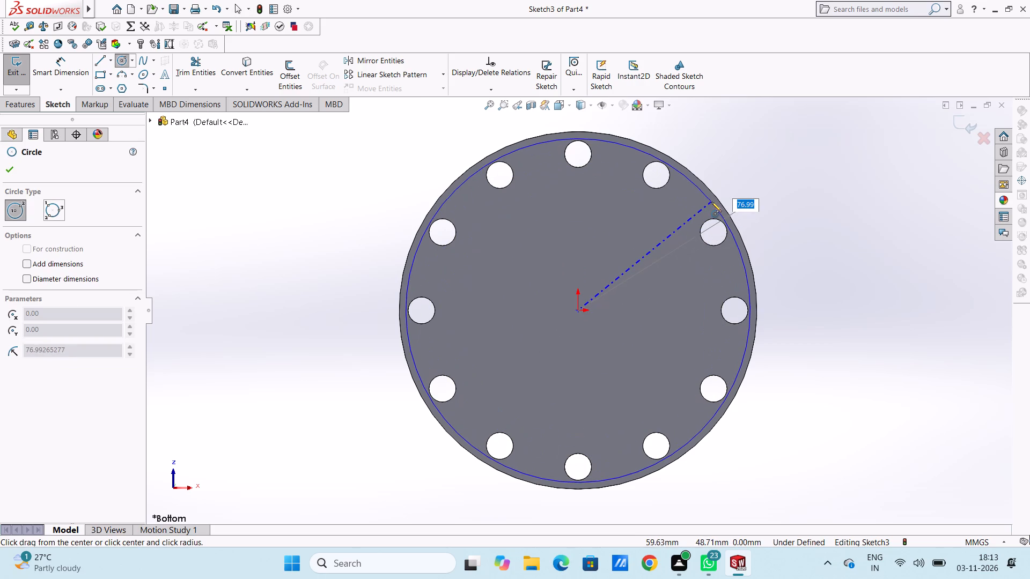
{"action": "left_click", "coordinate": [691, 232]}
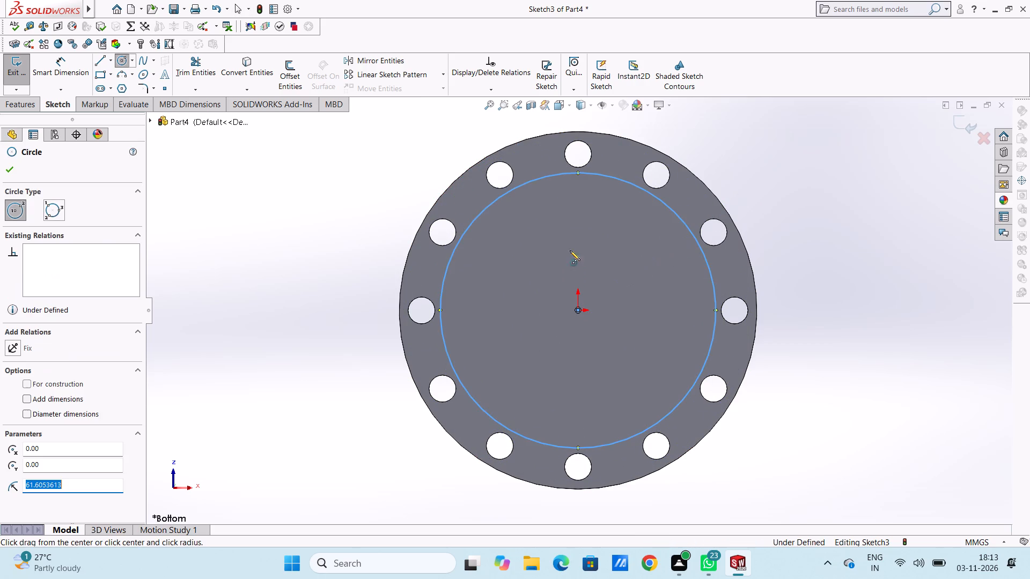
{"action": "left_click", "coordinate": [10, 172]}
{"action": "left_click", "coordinate": [197, 240]}
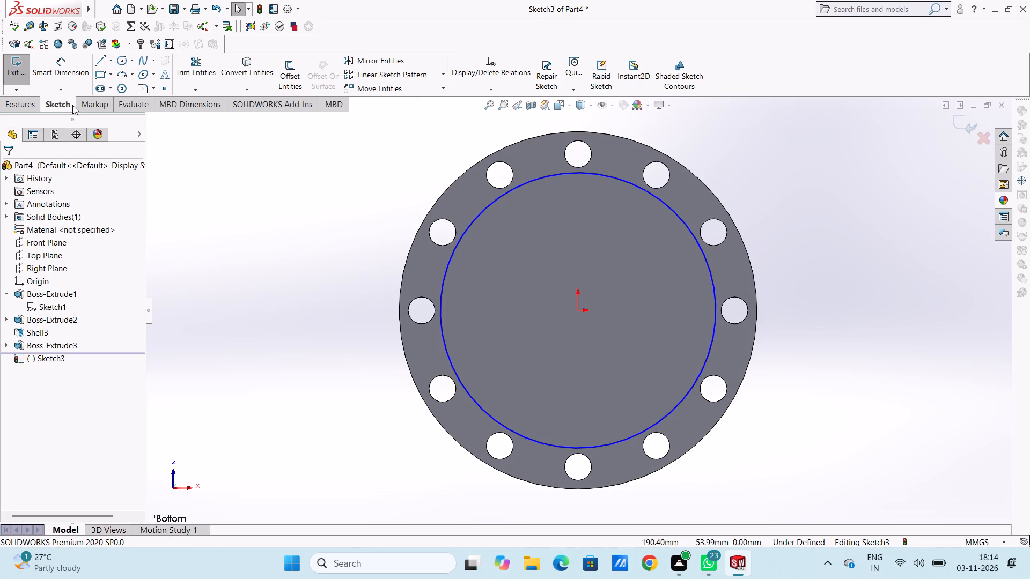
Dimension the new circle's diameter and set it to 125 mm.
{"action": "left_click", "coordinate": [77, 57]}
{"action": "left_click", "coordinate": [444, 276]}
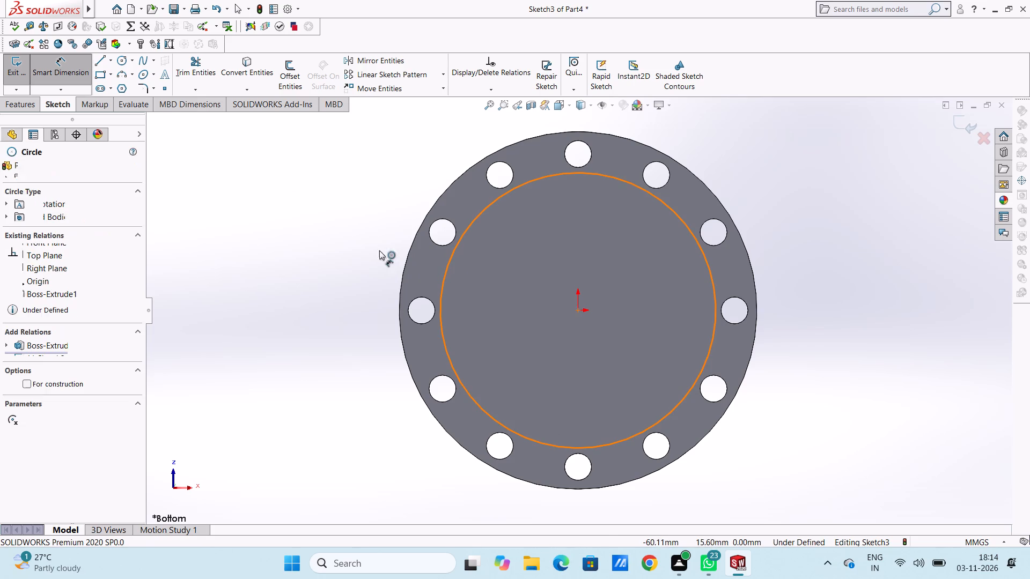
{"action": "left_click", "coordinate": [310, 195]}
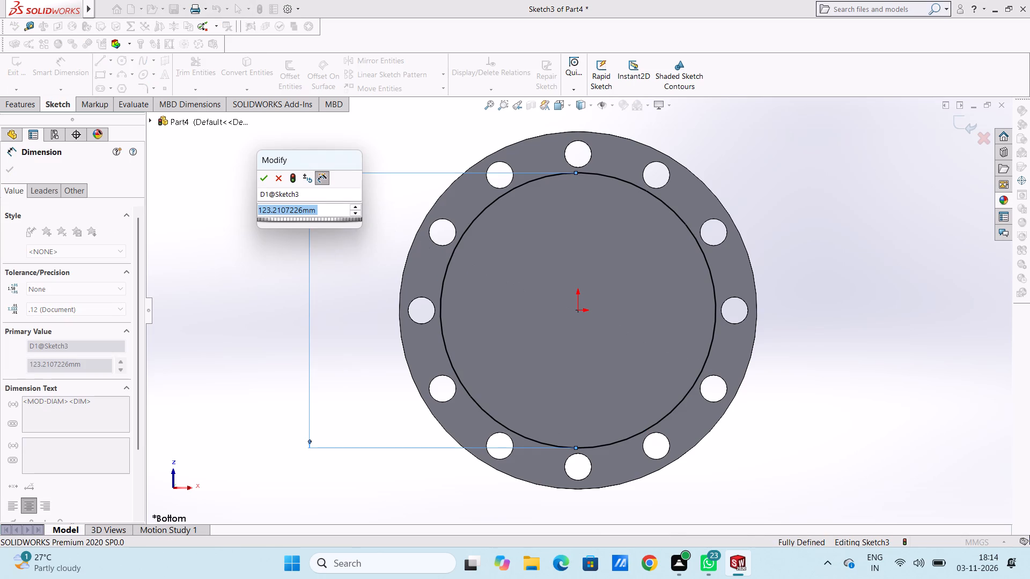
{"action": "type", "text": "125"}
{"action": "key", "text": "Return"}
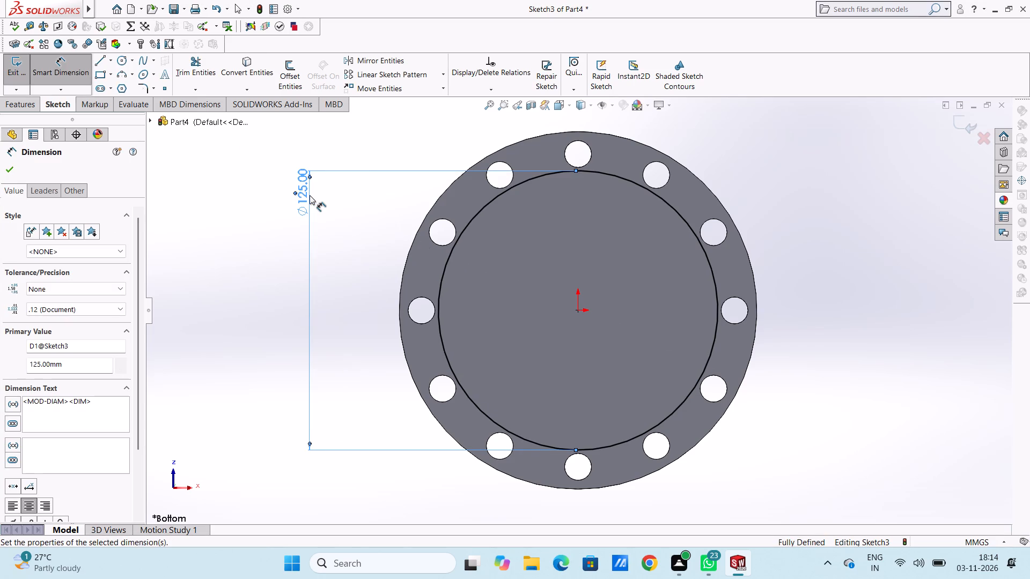
{"action": "left_click", "coordinate": [245, 245]}
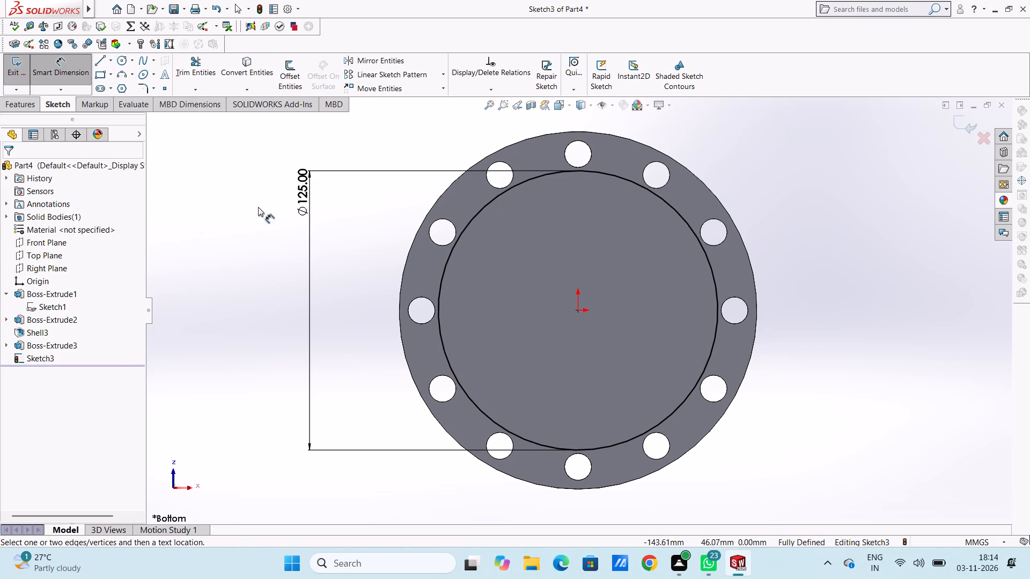
Offset the 125 mm circle inward by 2 mm, adding the offset dimension.
{"action": "left_click", "coordinate": [282, 61]}
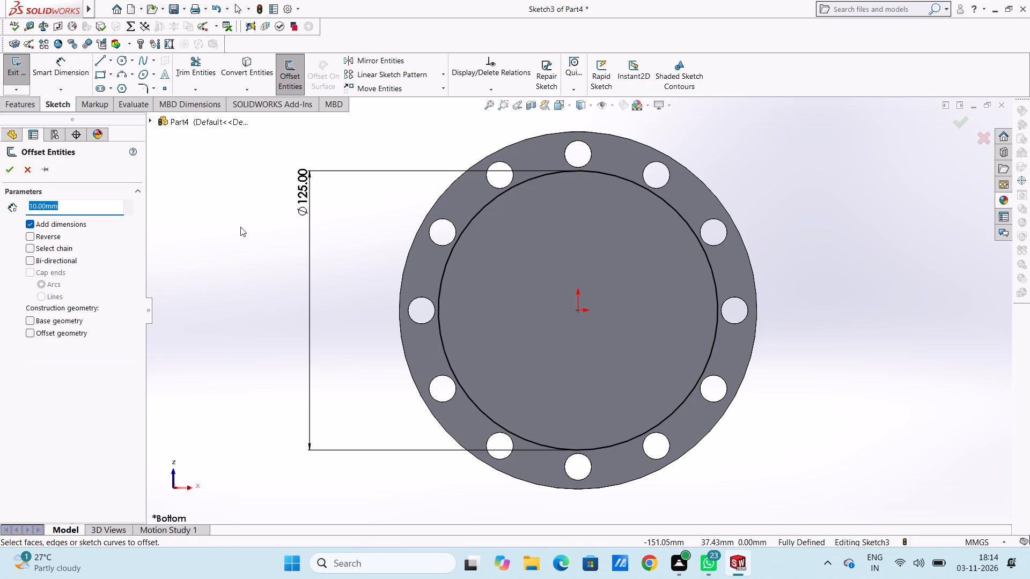
{"action": "key", "text": "2"}
{"action": "key", "text": "Return"}
{"action": "left_click", "coordinate": [458, 239]}
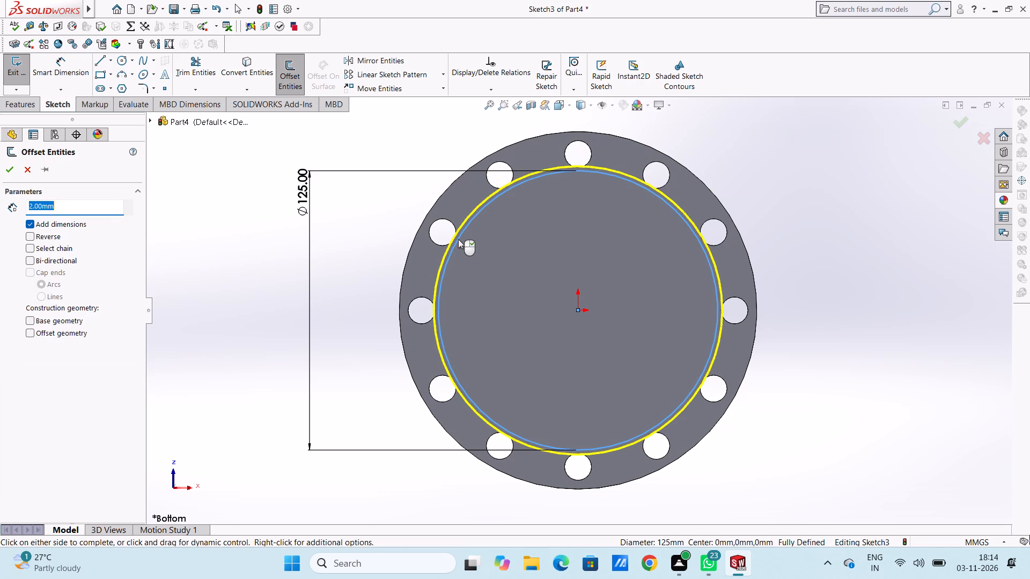
{"action": "left_click", "coordinate": [32, 235]}
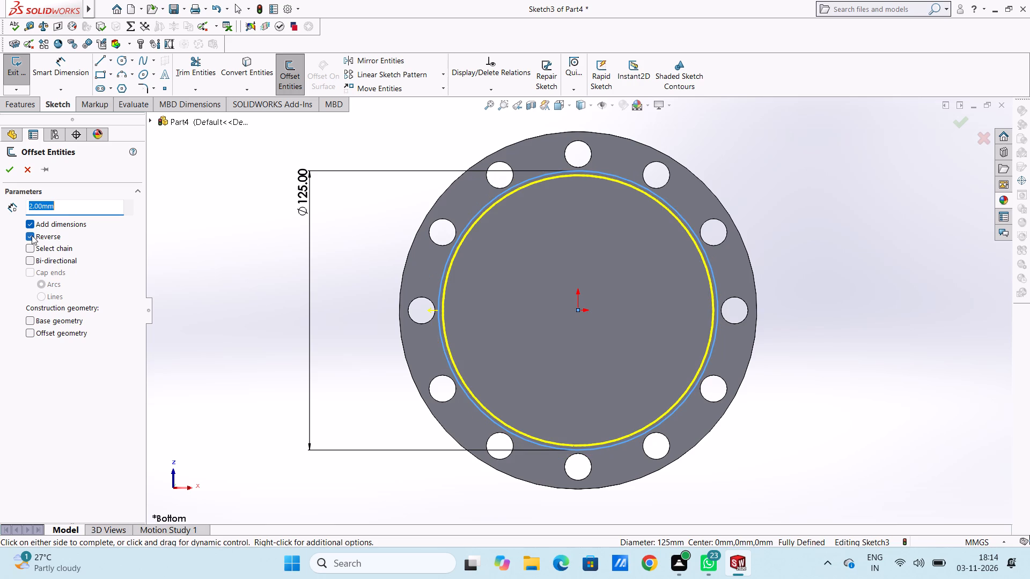
{"action": "left_click", "coordinate": [7, 172]}
{"action": "left_click", "coordinate": [214, 219]}
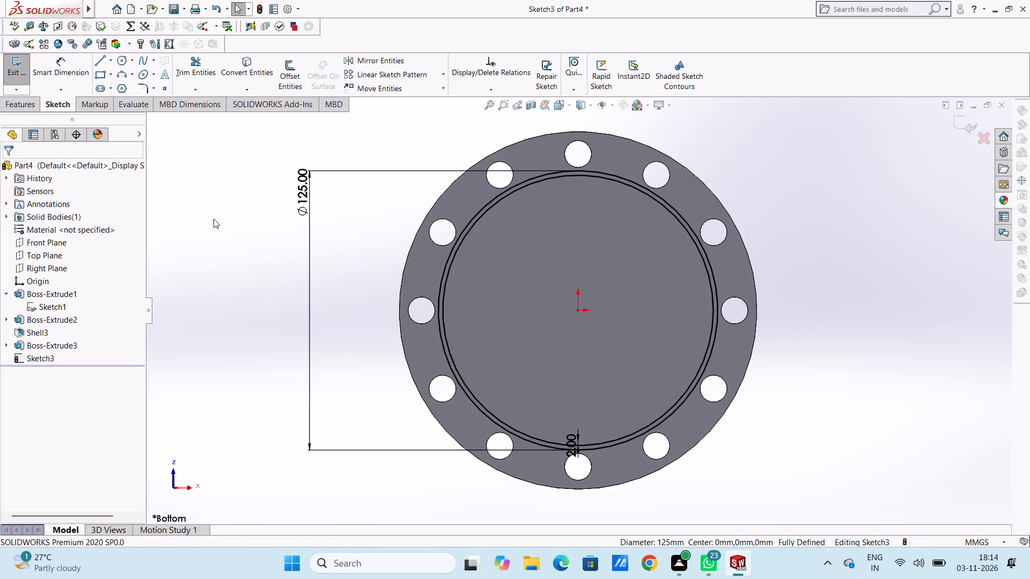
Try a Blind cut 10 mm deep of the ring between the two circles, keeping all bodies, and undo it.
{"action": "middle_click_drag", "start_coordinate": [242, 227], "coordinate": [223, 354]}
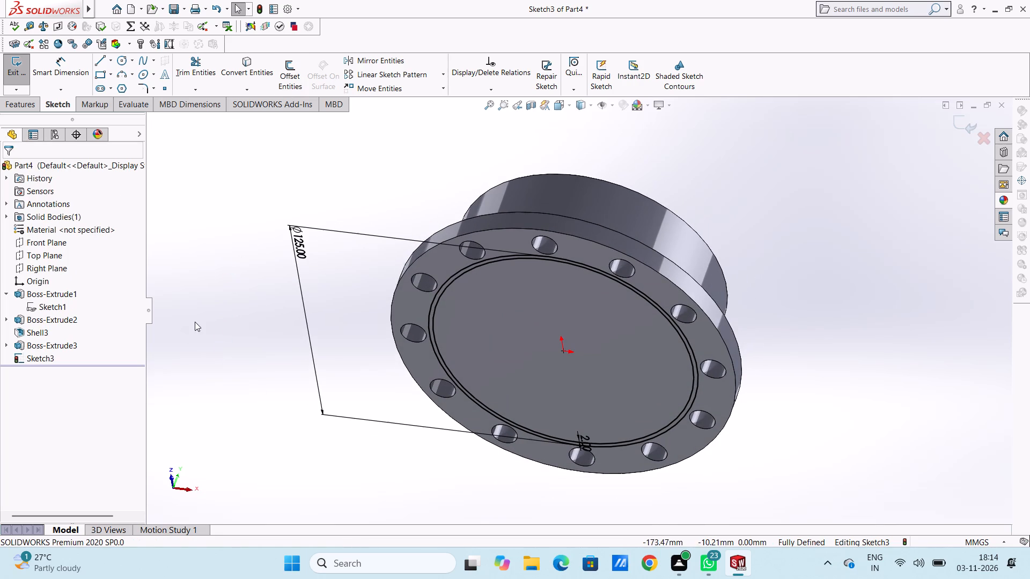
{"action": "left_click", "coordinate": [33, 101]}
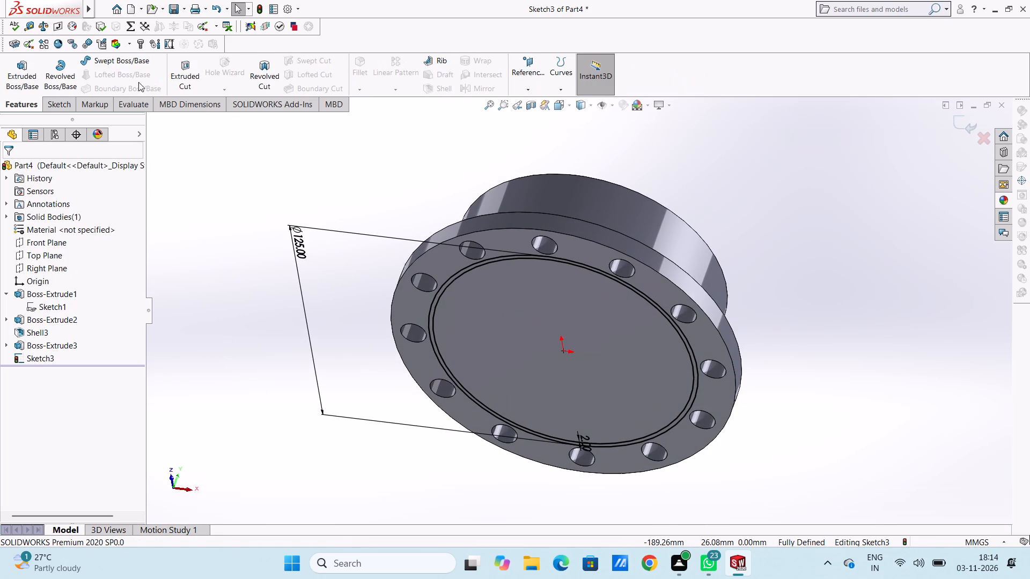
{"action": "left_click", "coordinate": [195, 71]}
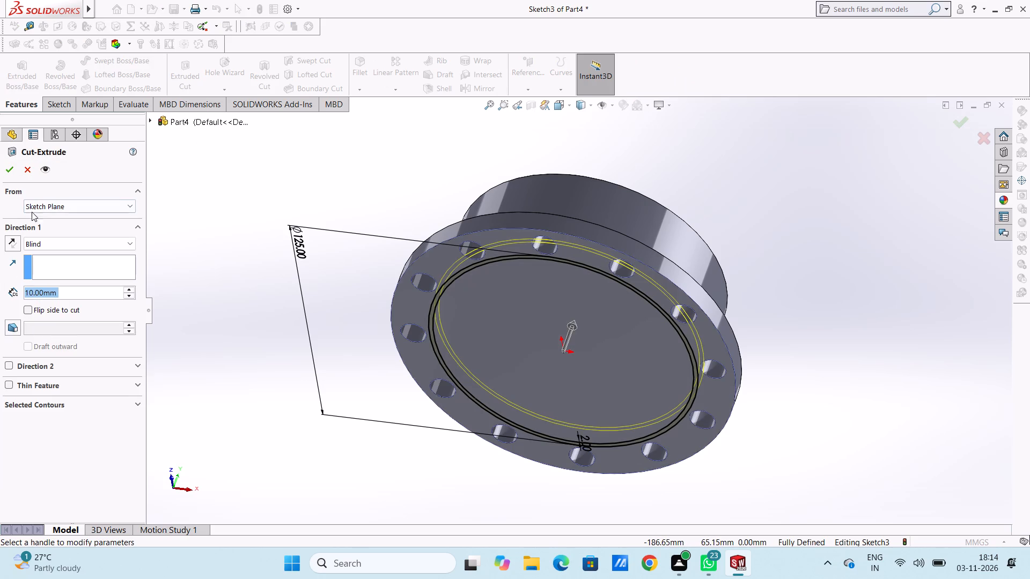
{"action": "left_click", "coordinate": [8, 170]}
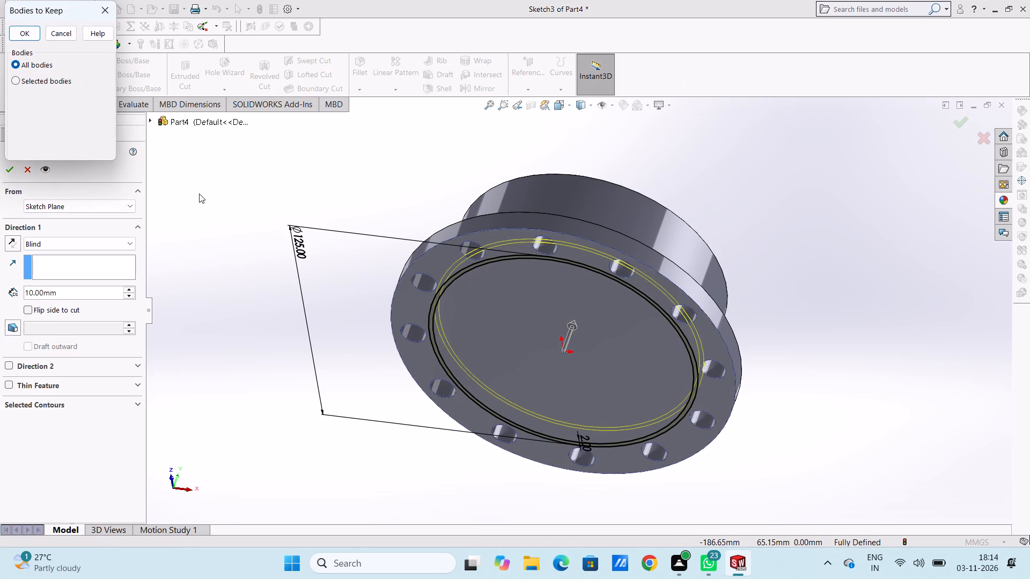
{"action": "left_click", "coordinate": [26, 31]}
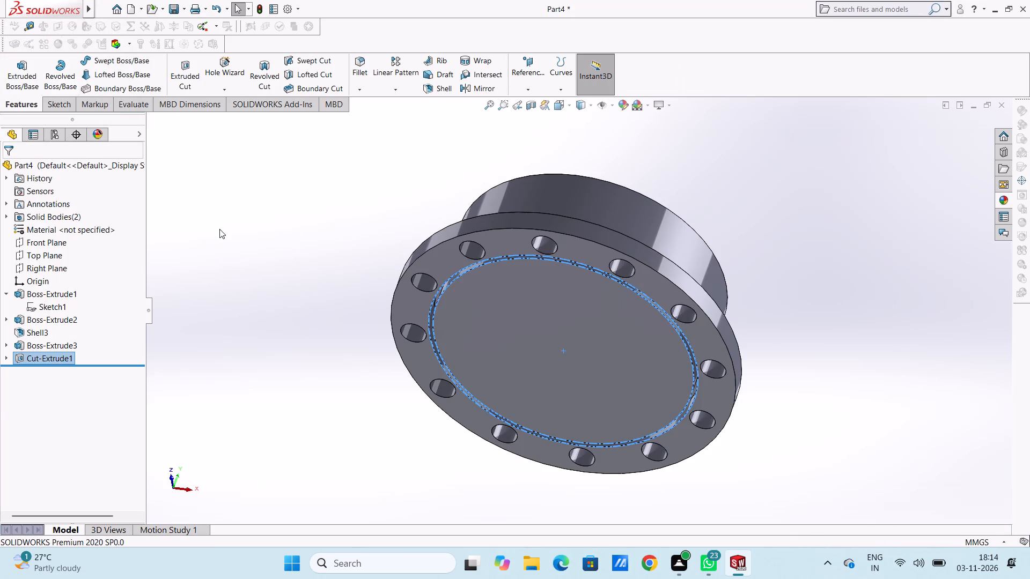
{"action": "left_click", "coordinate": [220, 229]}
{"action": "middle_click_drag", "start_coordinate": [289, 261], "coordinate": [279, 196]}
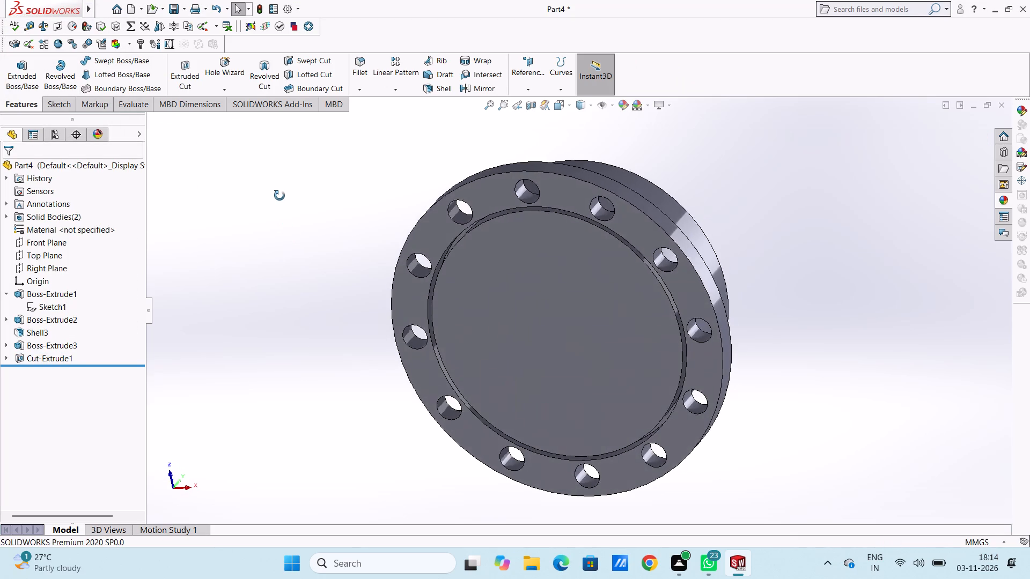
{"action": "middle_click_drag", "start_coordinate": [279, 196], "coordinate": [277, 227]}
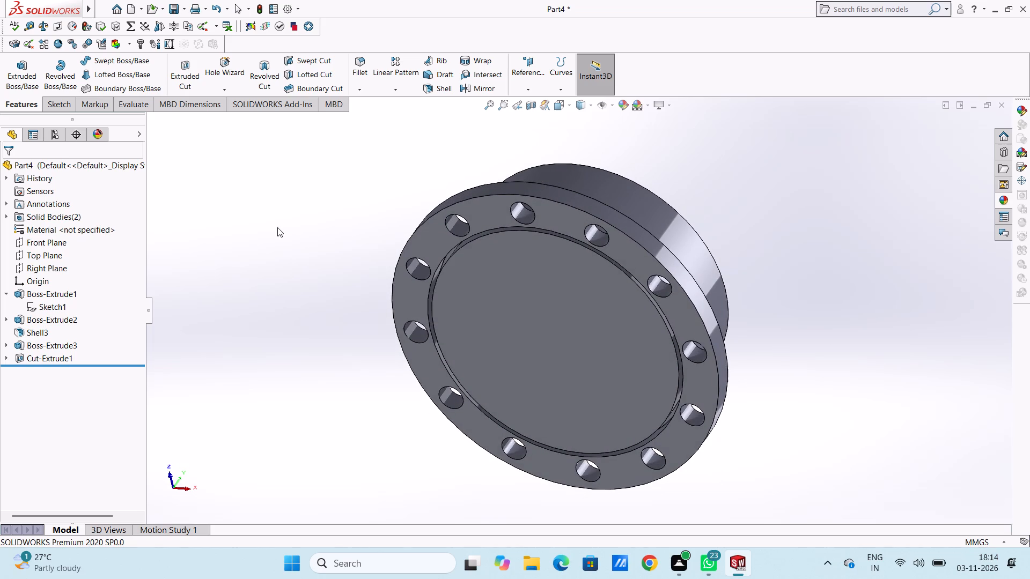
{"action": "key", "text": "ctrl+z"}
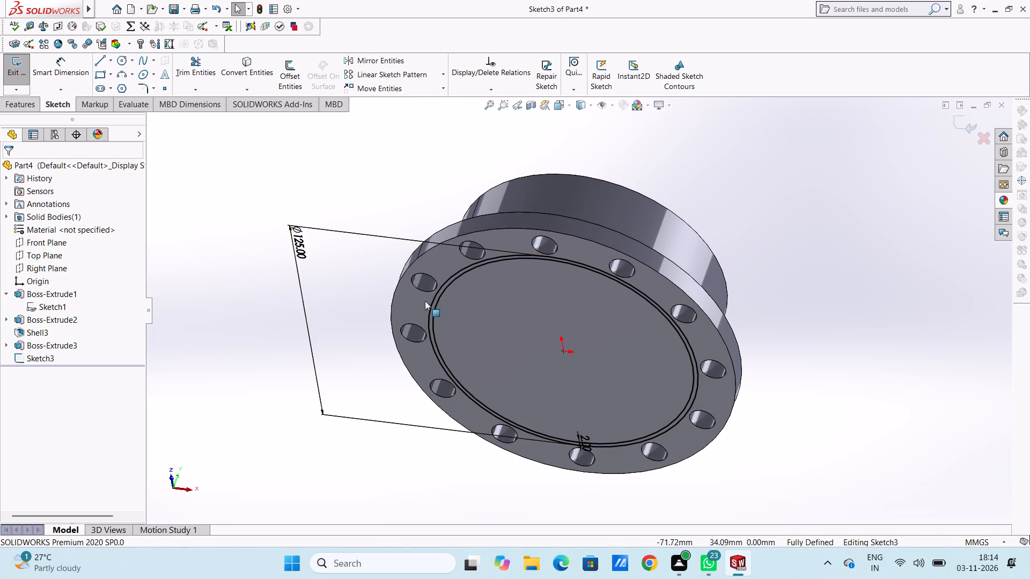
Delete the outer 125 mm circle from the sketch, keeping only the inner offset circle.
{"action": "left_click", "coordinate": [444, 283]}
{"action": "right_click", "coordinate": [251, 248]}
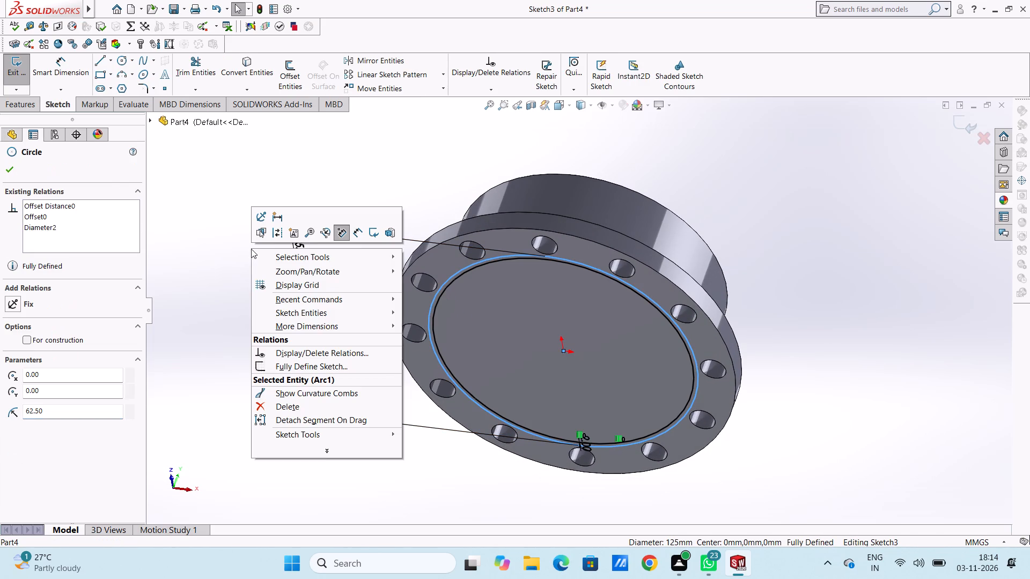
{"action": "left_click", "coordinate": [266, 404]}
{"action": "left_click", "coordinate": [260, 332]}
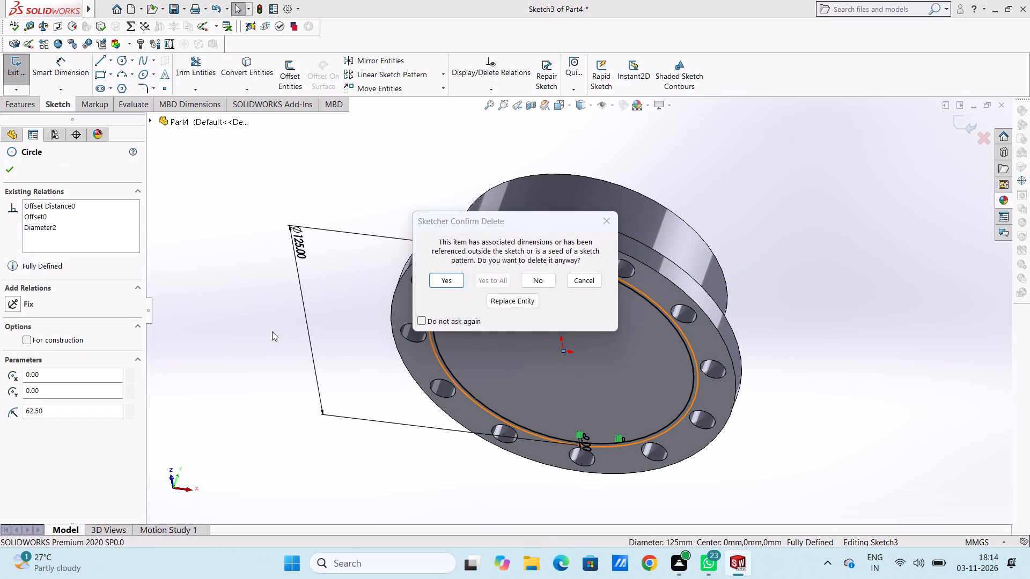
{"action": "left_click", "coordinate": [453, 277]}
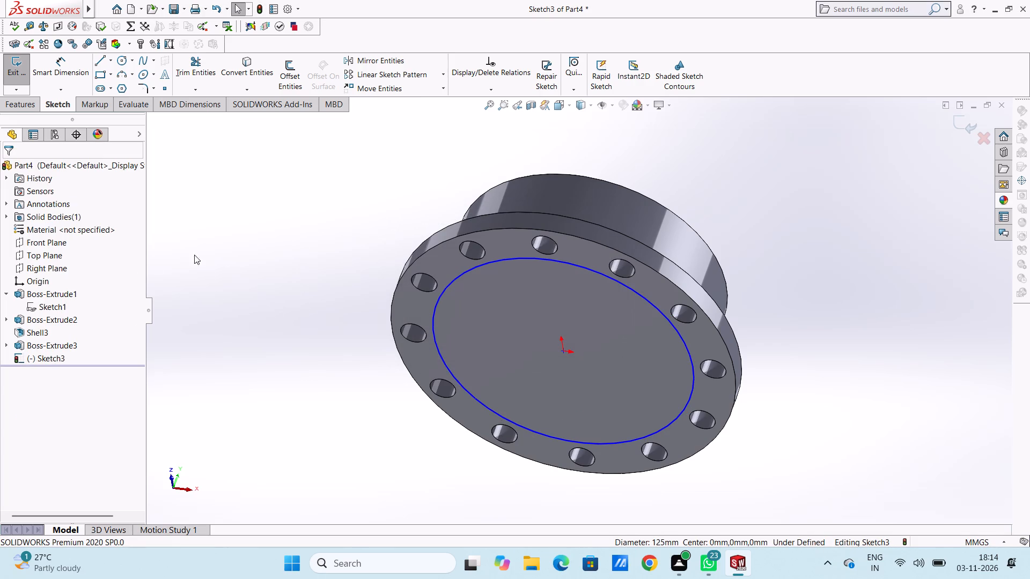
Dimension the remaining circle's diameter.
{"action": "left_click", "coordinate": [56, 67]}
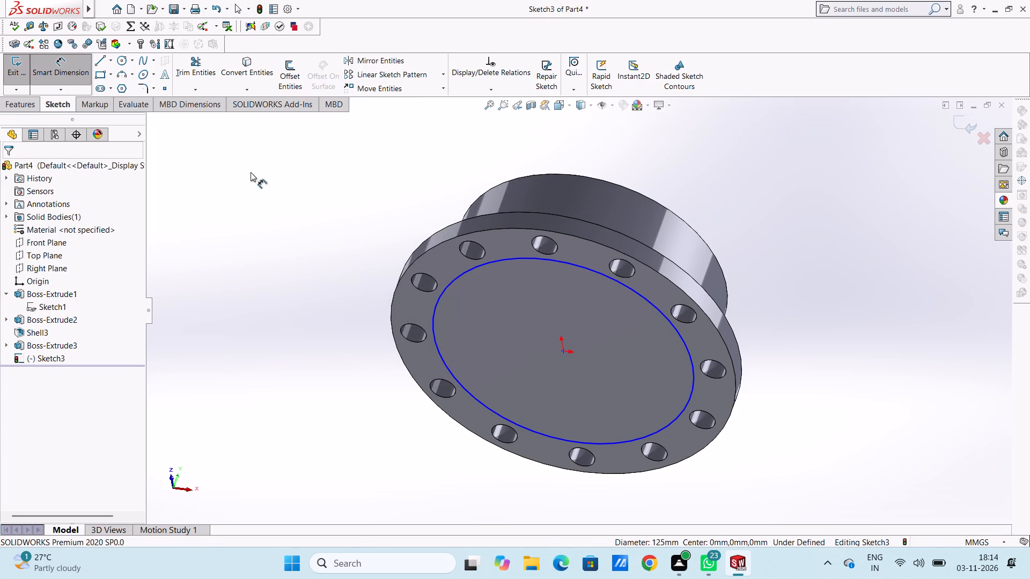
{"action": "left_click", "coordinate": [462, 276]}
{"action": "left_click", "coordinate": [322, 177]}
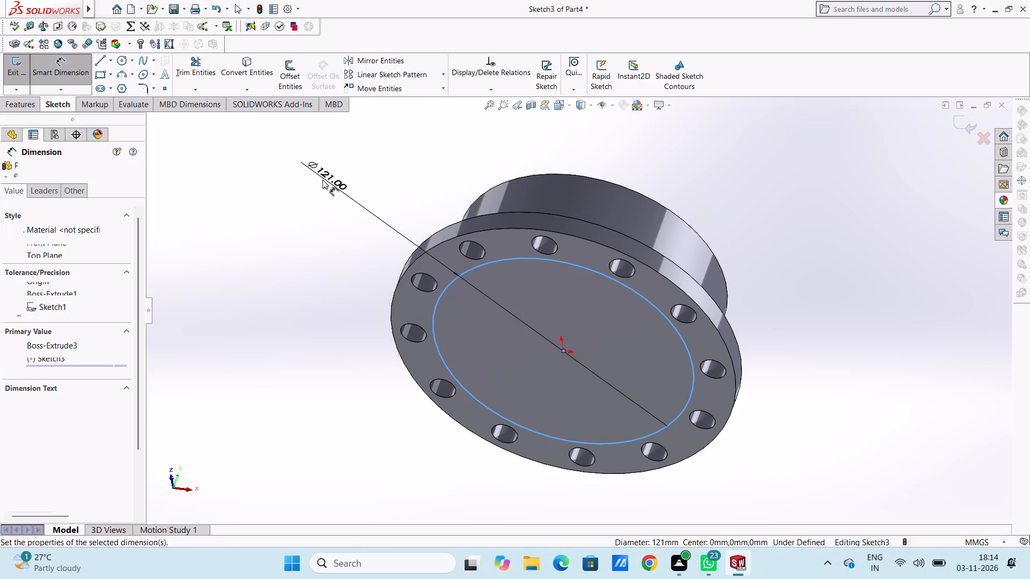
{"action": "left_click", "coordinate": [273, 160]}
{"action": "left_click", "coordinate": [271, 224]}
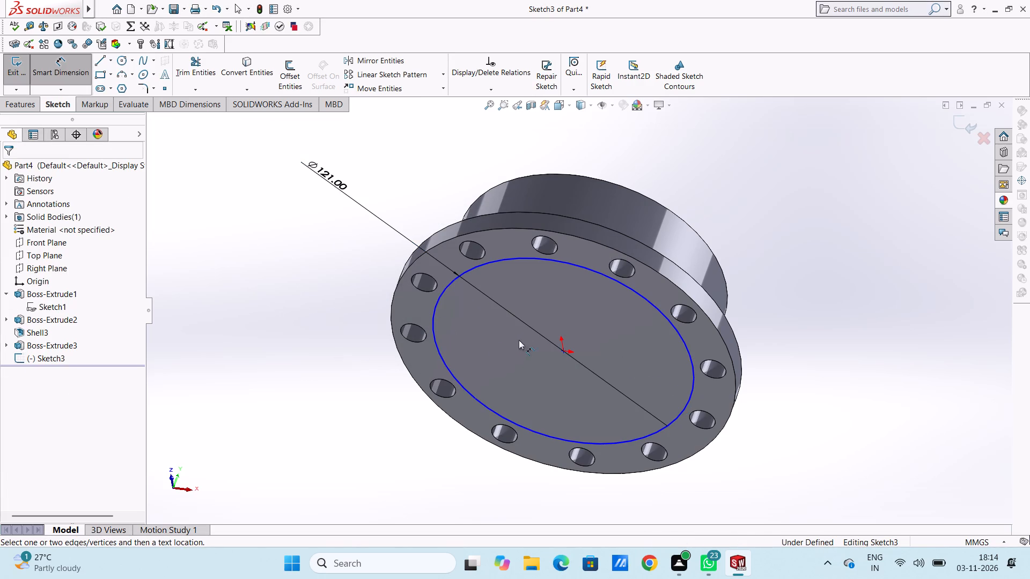
Locate the circle's centre with a vertical dimension to the top flange hole and a horizontal one to the adjacent hole.
{"action": "left_click", "coordinate": [563, 352]}
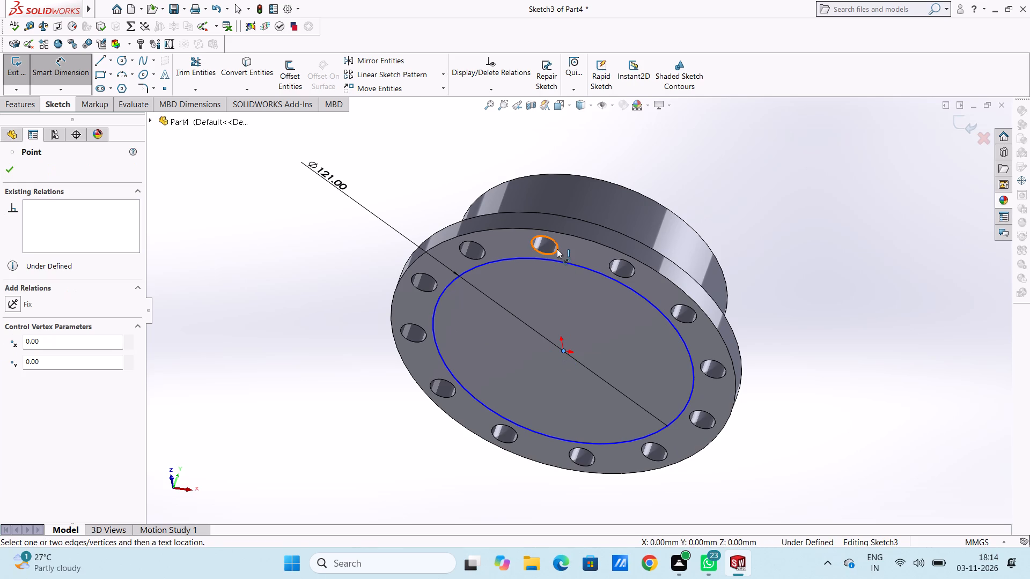
{"action": "left_click", "coordinate": [557, 249]}
{"action": "left_click", "coordinate": [833, 269]}
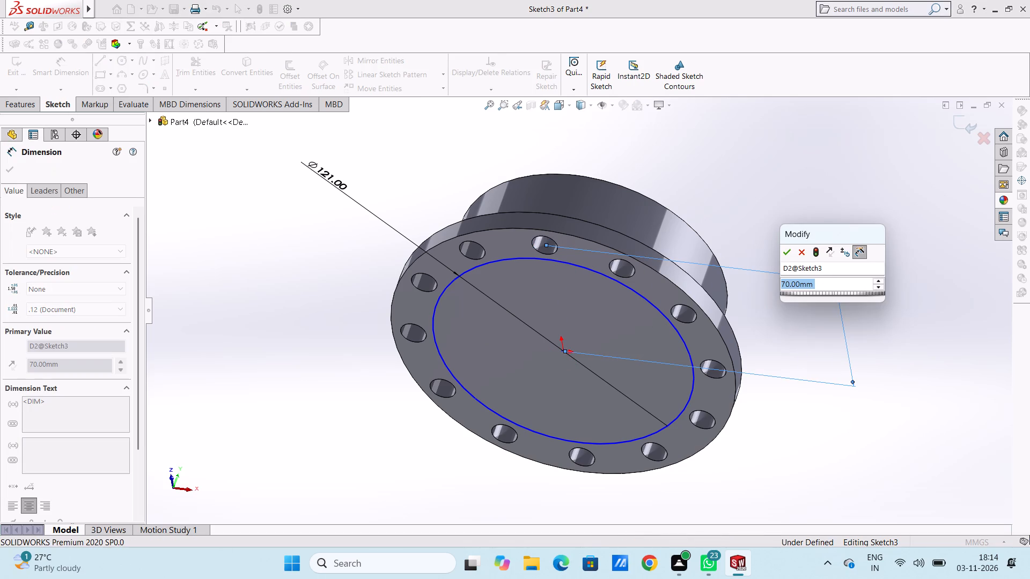
{"action": "left_click", "coordinate": [785, 248]}
{"action": "left_click", "coordinate": [771, 234]}
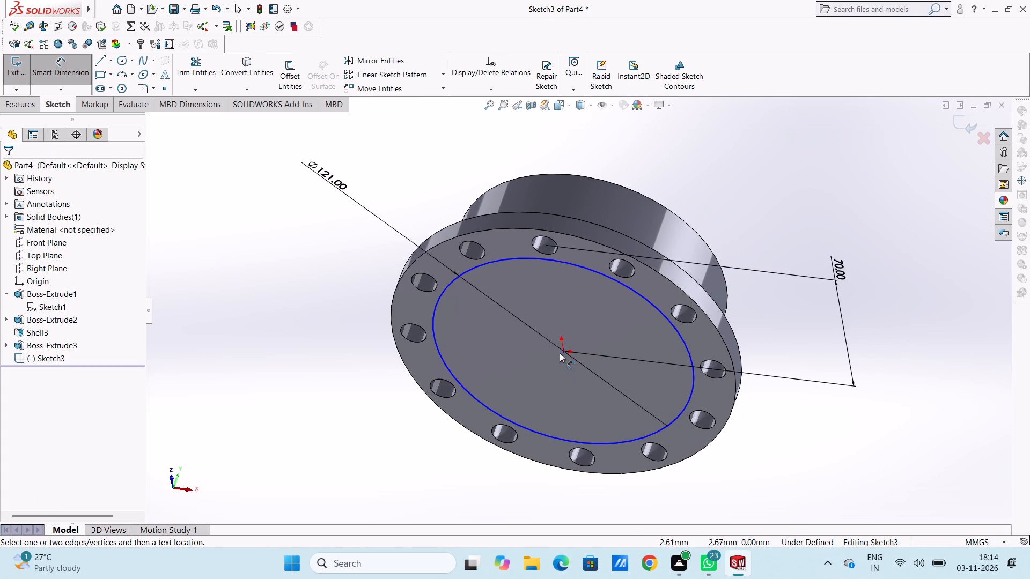
{"action": "left_click", "coordinate": [562, 352]}
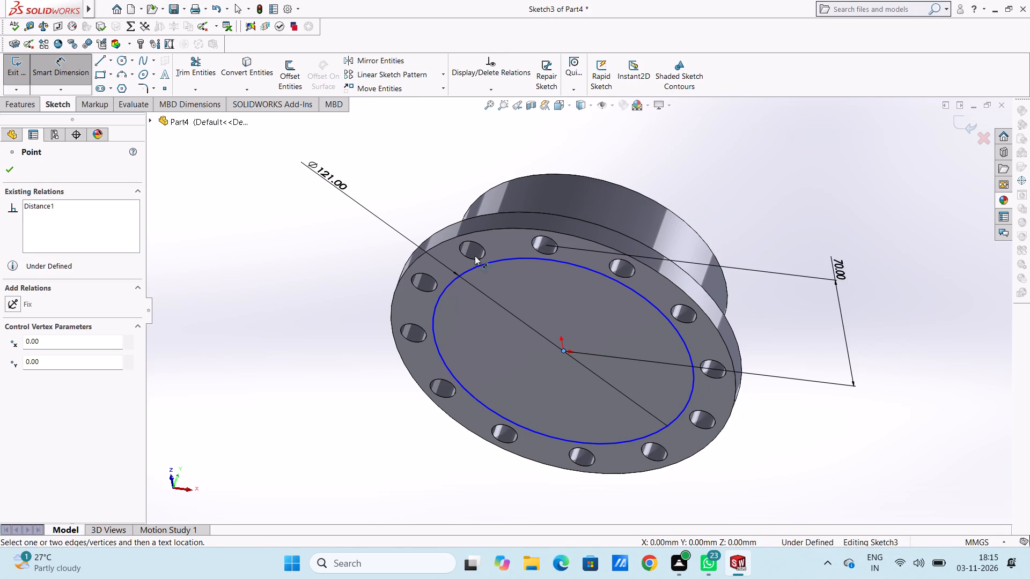
{"action": "left_click", "coordinate": [475, 258]}
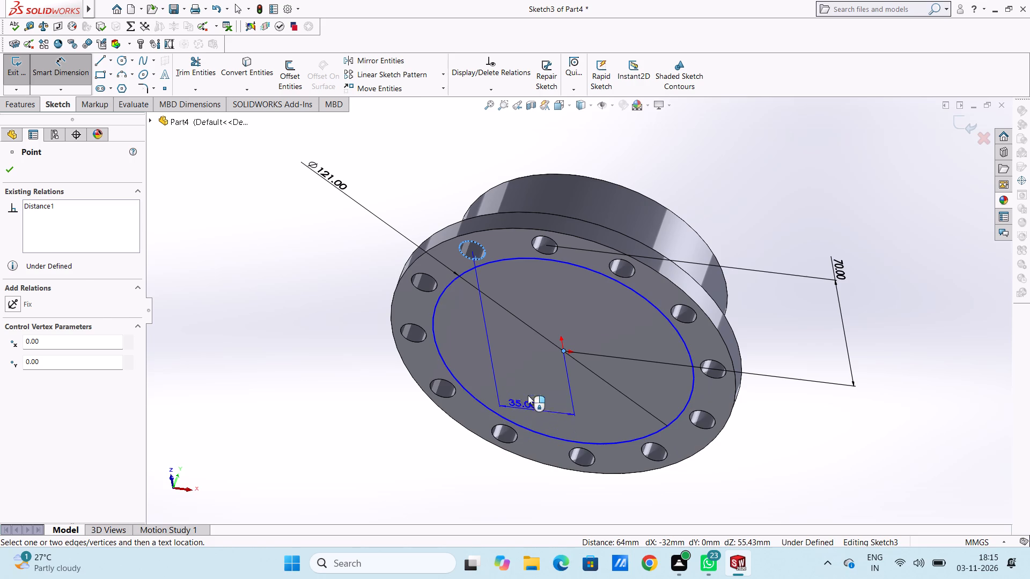
{"action": "left_click", "coordinate": [529, 394]}
{"action": "left_click", "coordinate": [485, 381]}
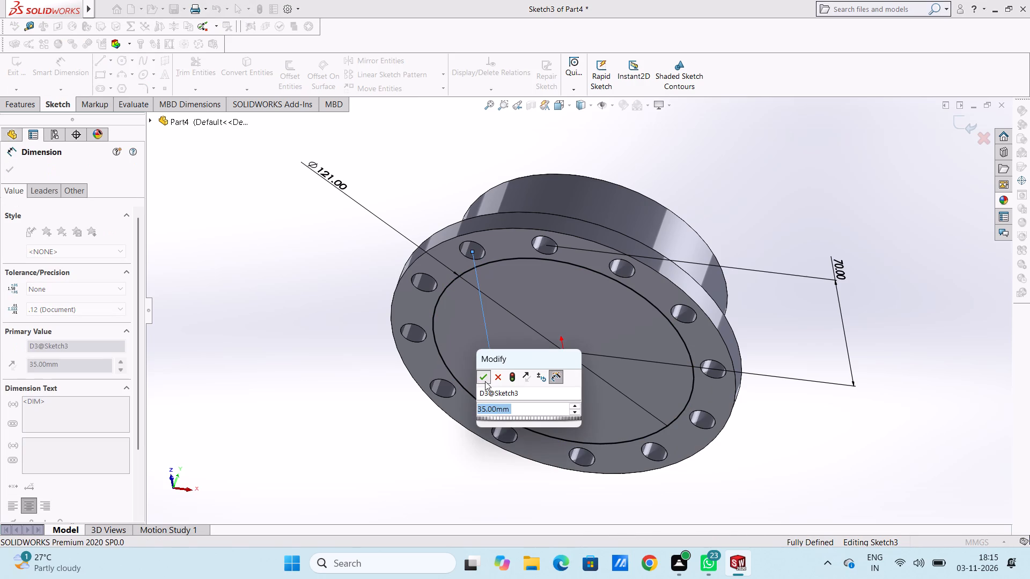
{"action": "left_click_drag", "start_coordinate": [415, 363], "coordinate": [386, 371]}
Cut the circle into the flange's bottom face with a Blind Extruded Cut 10 mm deep.
{"action": "middle_click_drag", "start_coordinate": [321, 239], "coordinate": [316, 285]}
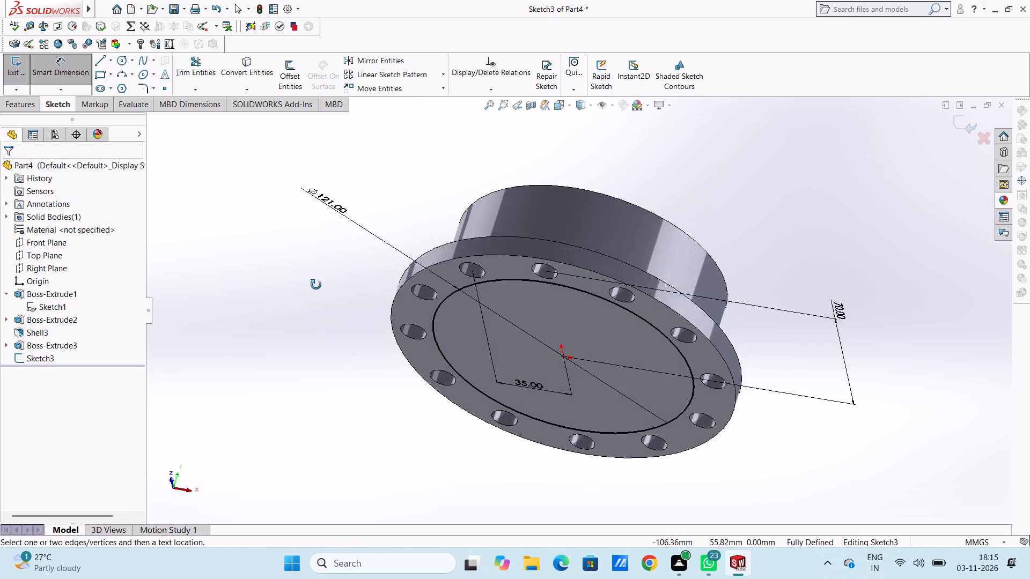
{"action": "middle_click_drag", "start_coordinate": [316, 285], "coordinate": [314, 290]}
{"action": "left_click", "coordinate": [50, 69]}
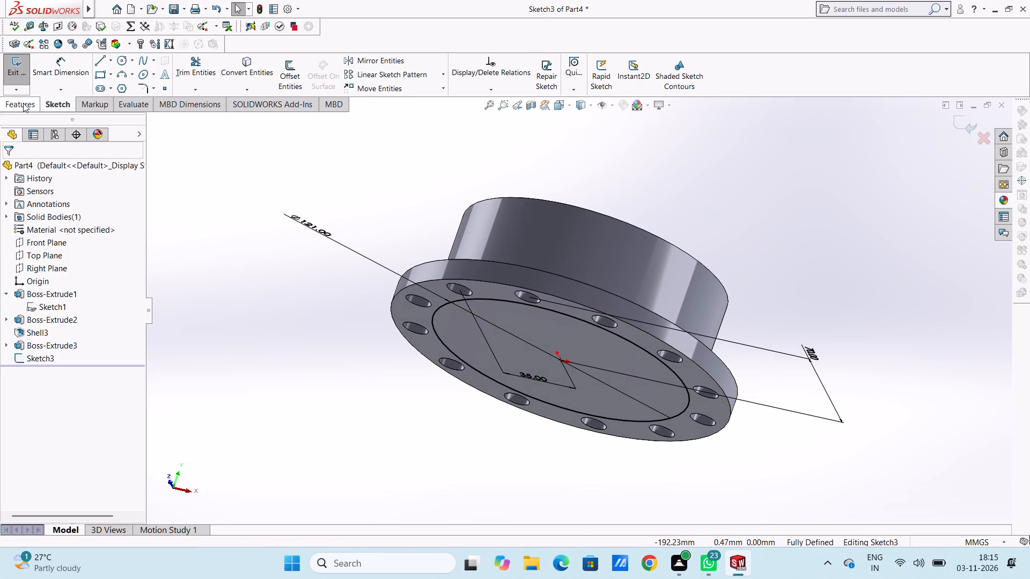
{"action": "left_click", "coordinate": [22, 104]}
{"action": "left_click", "coordinate": [179, 72]}
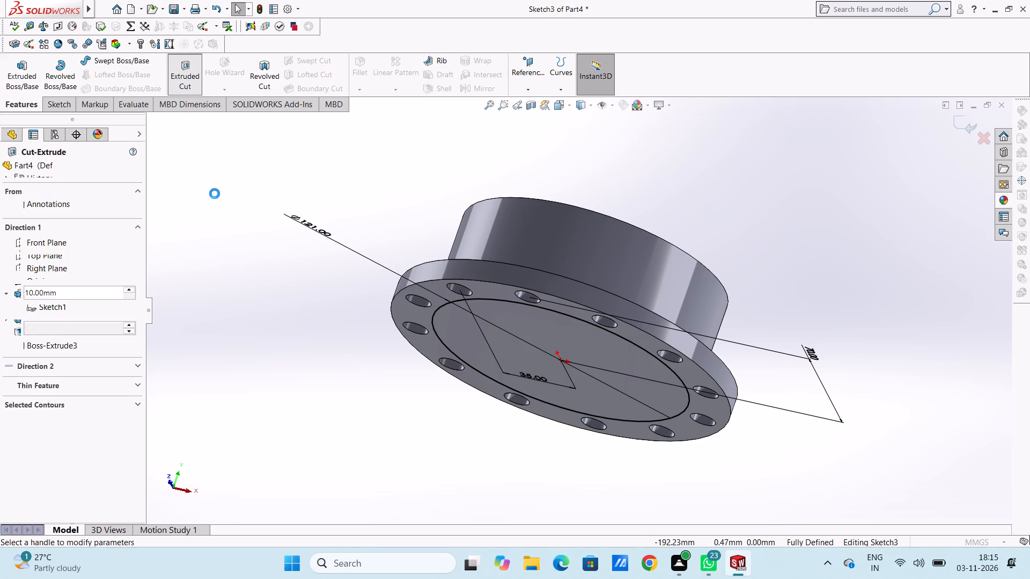
{"action": "left_click", "coordinate": [5, 172]}
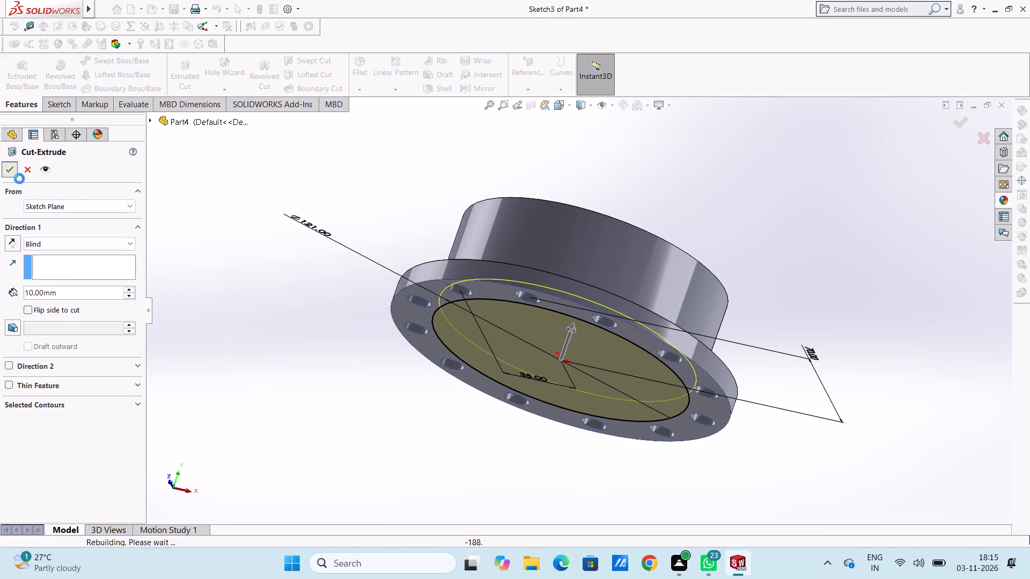
{"action": "left_click", "coordinate": [230, 280]}
Examine the opened underside, the inner wall where flange and boss meet, and the outside of the part.
{"action": "middle_click_drag", "start_coordinate": [283, 342], "coordinate": [232, 256]}
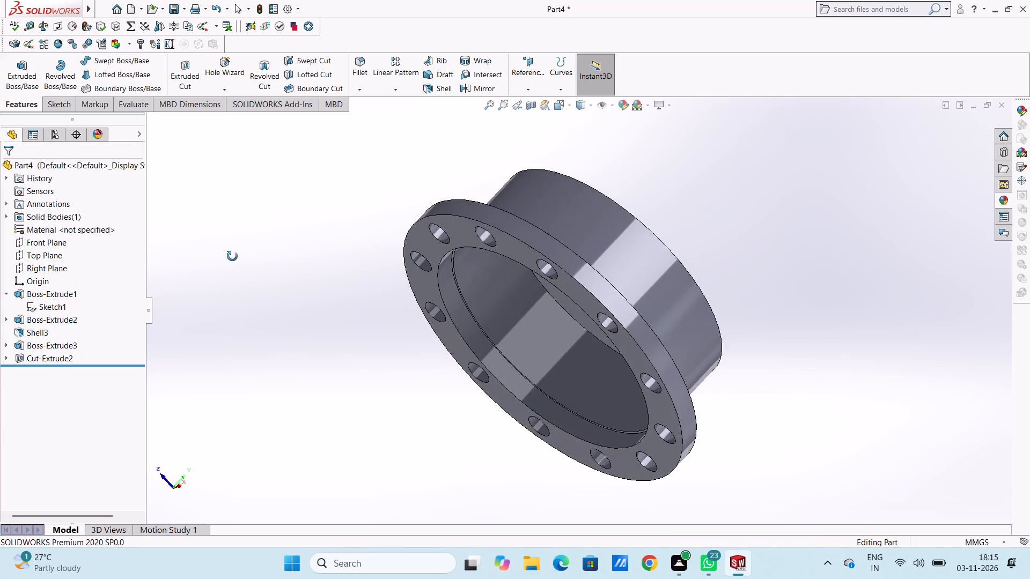
{"action": "middle_click_drag", "start_coordinate": [232, 256], "coordinate": [241, 265]}
{"action": "scroll", "coordinate": [500, 307], "scroll_direction": "down", "scroll_amount": 5}
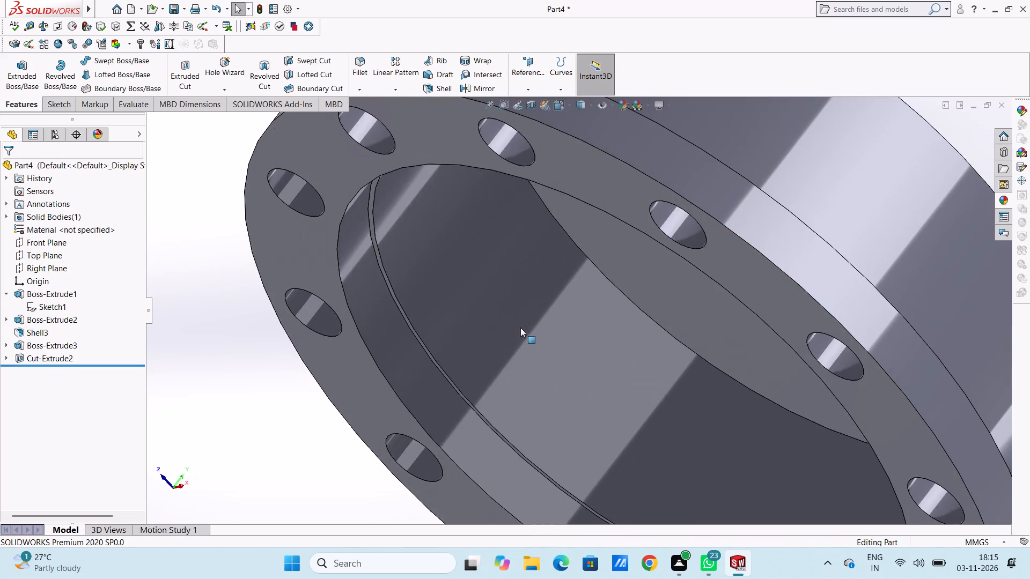
{"action": "middle_click_drag", "start_coordinate": [521, 340], "coordinate": [551, 284]}
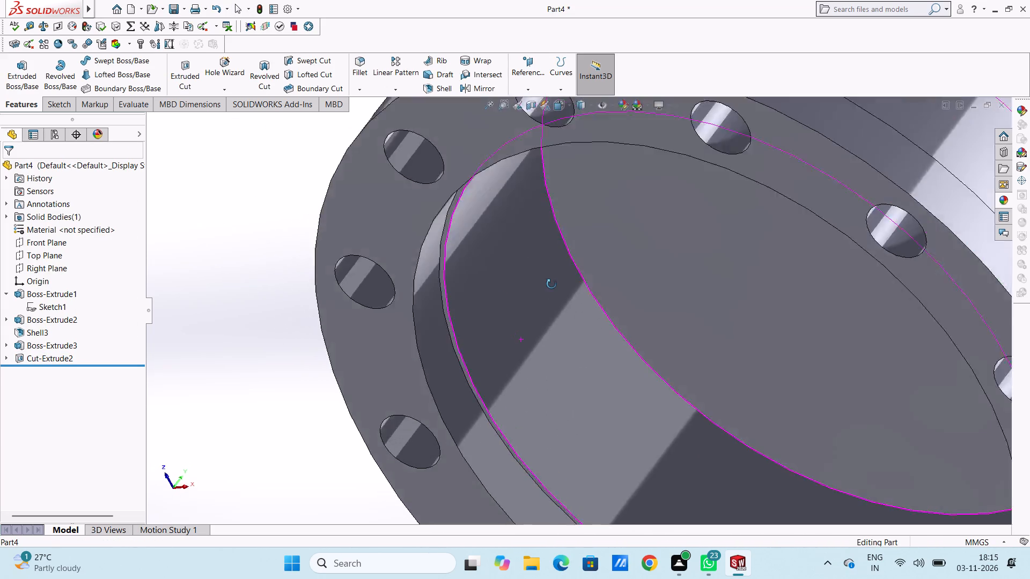
{"action": "middle_click_drag", "start_coordinate": [551, 284], "coordinate": [552, 283]}
{"action": "scroll", "coordinate": [562, 280], "scroll_direction": "up", "scroll_amount": 4}
{"action": "middle_click_drag", "start_coordinate": [397, 333], "coordinate": [393, 444]}
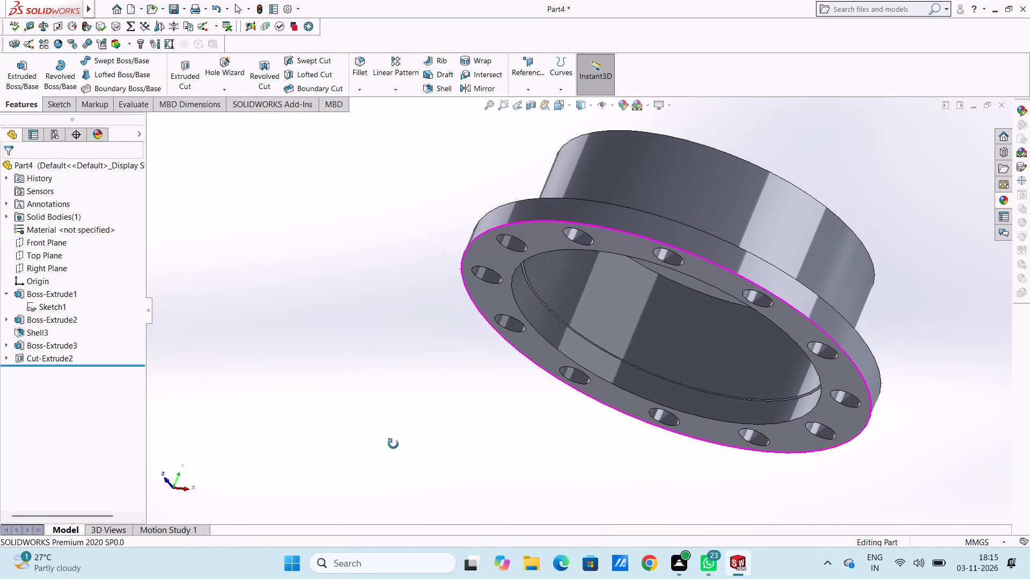
{"action": "middle_click_drag", "start_coordinate": [393, 444], "coordinate": [393, 444]}
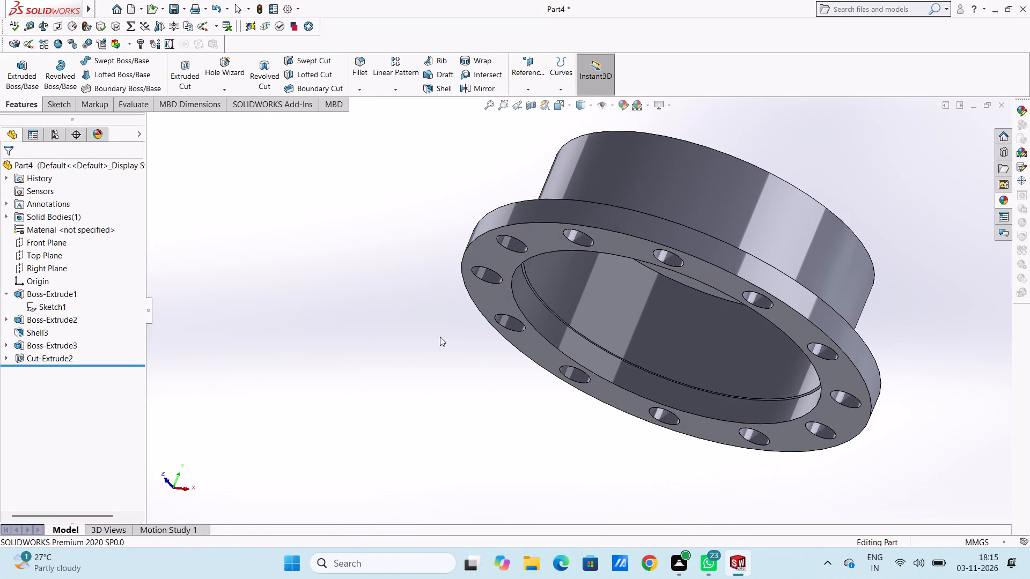
{"action": "middle_click_drag", "start_coordinate": [444, 320], "coordinate": [450, 406]}
{"action": "scroll", "coordinate": [400, 320], "scroll_direction": "up", "scroll_amount": 3}
{"action": "middle_click_drag", "start_coordinate": [385, 331], "coordinate": [319, 320]}
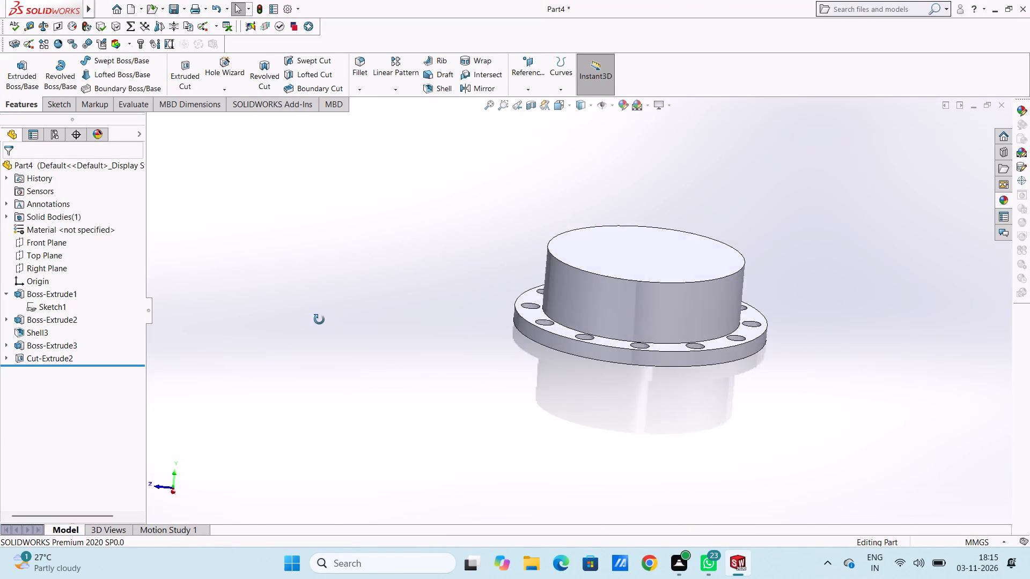
Sketch a circle about 125 mm in diameter on the boss's top face, centred on the origin and reaching the face's edge.
{"action": "middle_click_drag", "start_coordinate": [319, 320], "coordinate": [337, 320]}
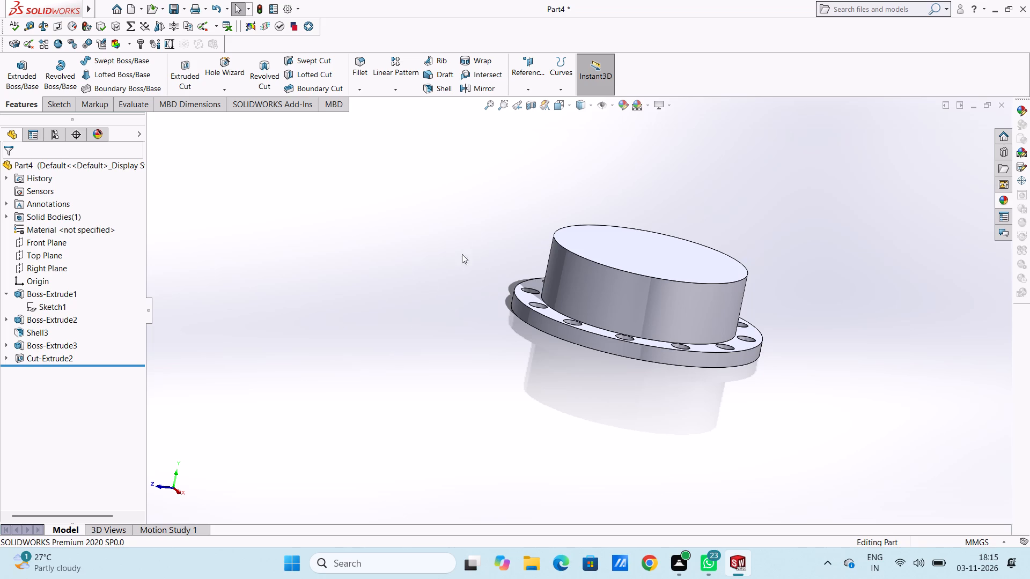
{"action": "middle_click_drag", "start_coordinate": [471, 229], "coordinate": [423, 321]}
{"action": "middle_click_drag", "start_coordinate": [700, 165], "coordinate": [735, 224]}
{"action": "scroll", "coordinate": [707, 228], "scroll_direction": "down", "scroll_amount": 3}
{"action": "left_click", "coordinate": [573, 302]}
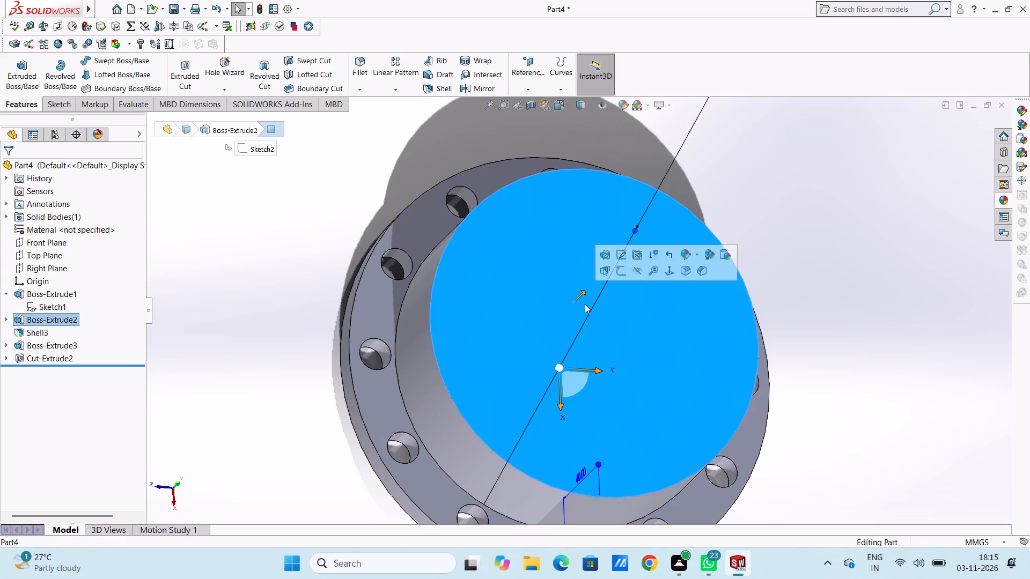
{"action": "left_click", "coordinate": [621, 274]}
{"action": "left_click", "coordinate": [752, 224]}
{"action": "scroll", "coordinate": [752, 224], "scroll_direction": "up", "scroll_amount": 4}
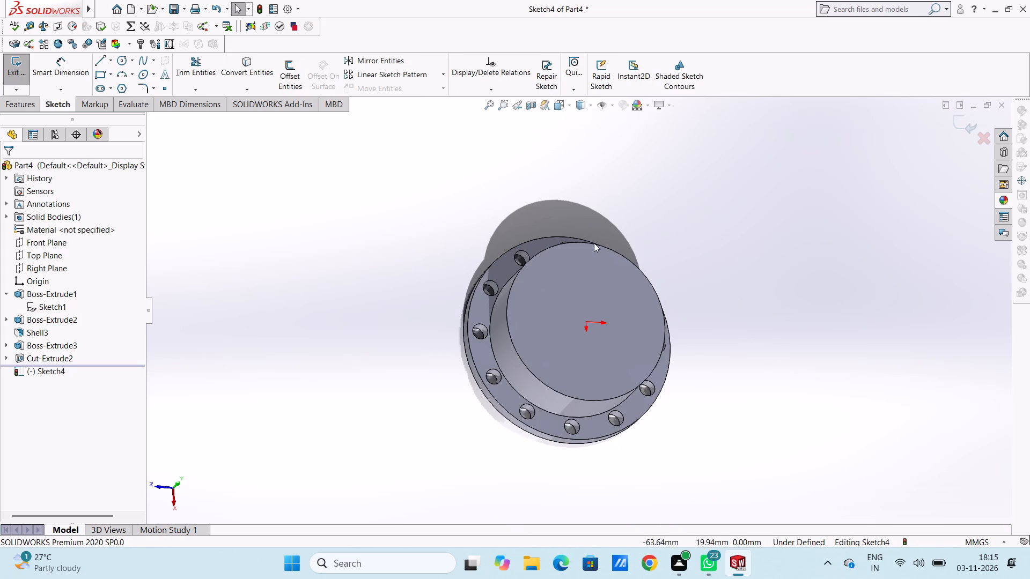
{"action": "left_click", "coordinate": [120, 57]}
{"action": "left_click", "coordinate": [584, 321]}
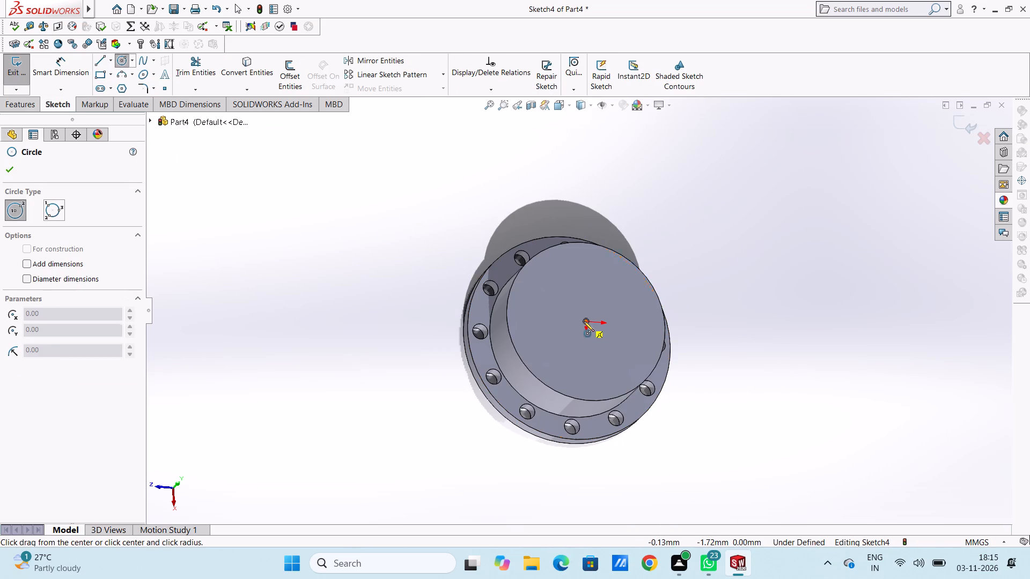
{"action": "left_click", "coordinate": [617, 253]}
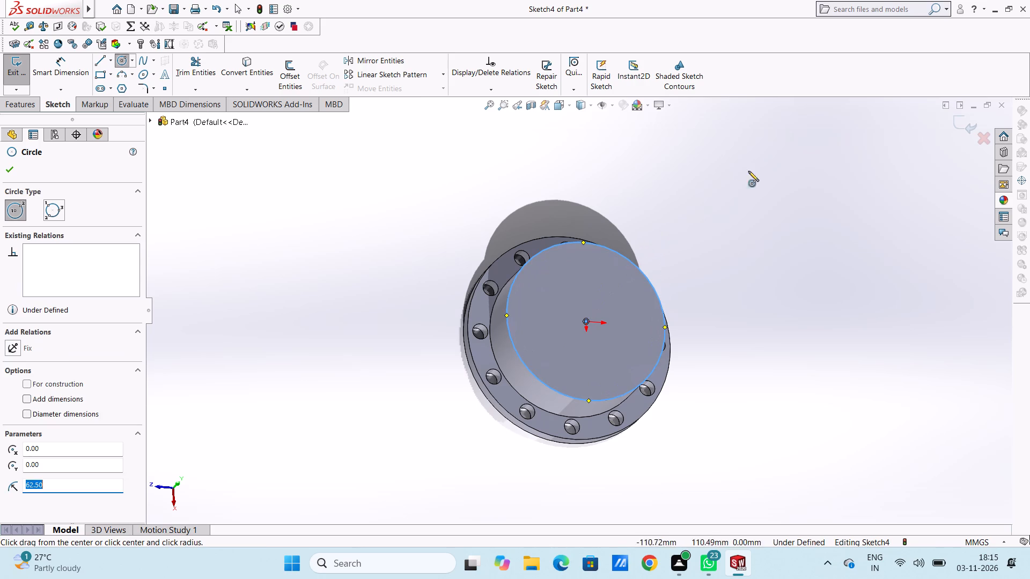
{"action": "right_click", "coordinate": [759, 161]}
{"action": "left_click", "coordinate": [768, 167]}
{"action": "left_click", "coordinate": [759, 189]}
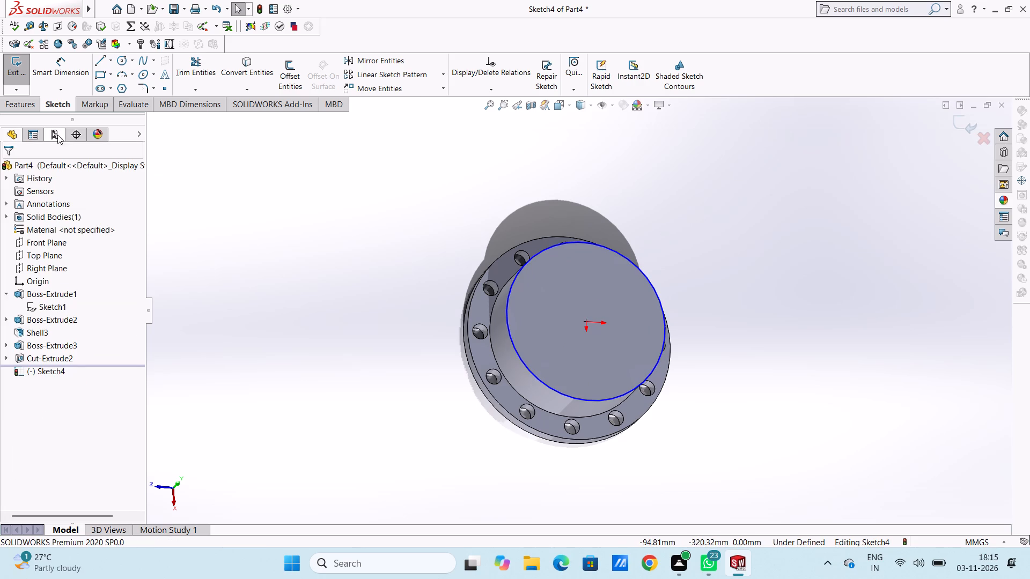
Dimension the diameter of the circle on the boss's top face and close the sketch.
{"action": "left_click", "coordinate": [80, 70]}
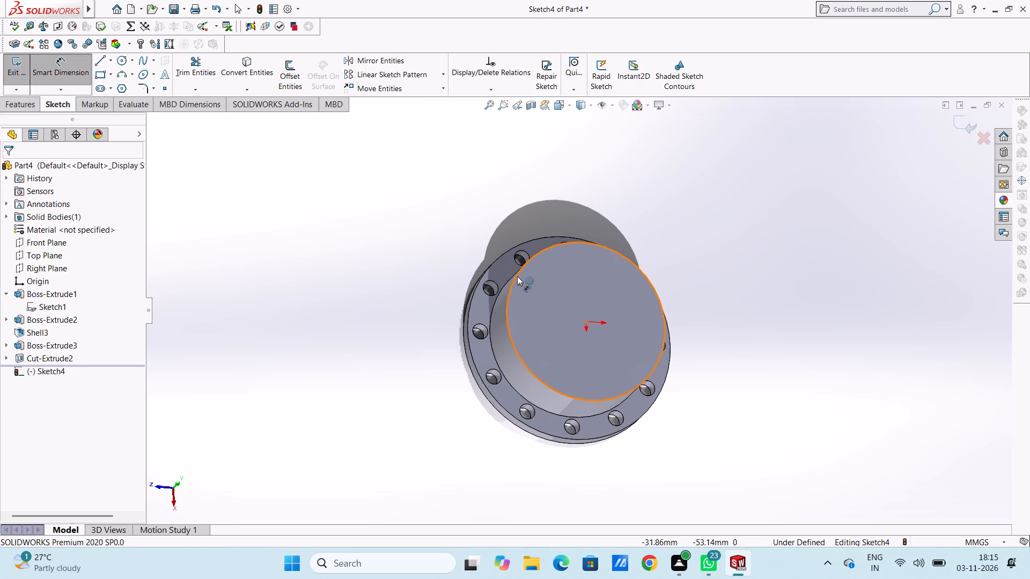
{"action": "left_click", "coordinate": [517, 276]}
{"action": "left_click", "coordinate": [354, 192]}
{"action": "left_click", "coordinate": [310, 174]}
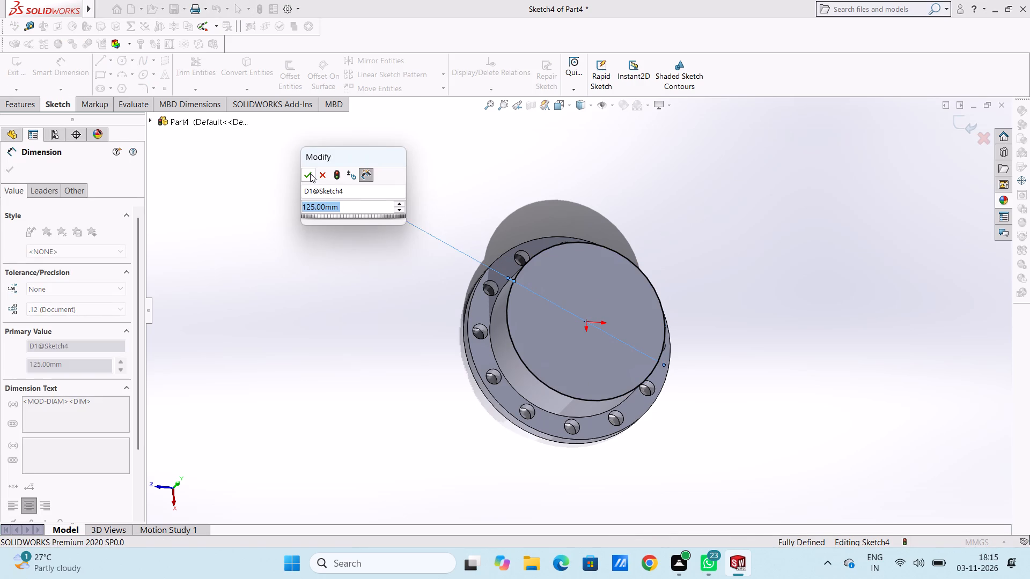
{"action": "left_click", "coordinate": [288, 232]}
{"action": "middle_click_drag", "start_coordinate": [462, 279], "coordinate": [455, 222]}
{"action": "left_click", "coordinate": [75, 75]}
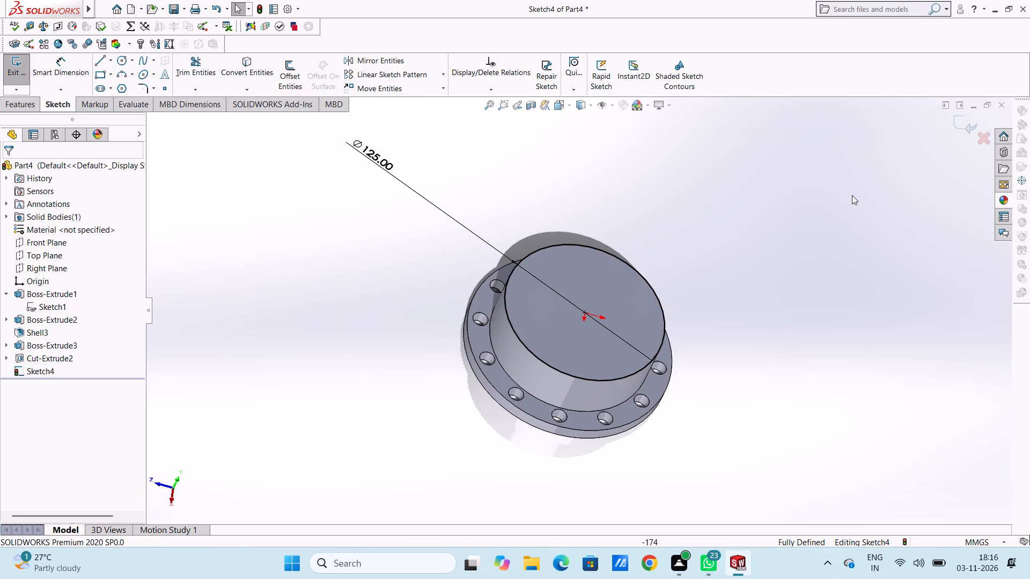
{"action": "left_click", "coordinate": [963, 127]}
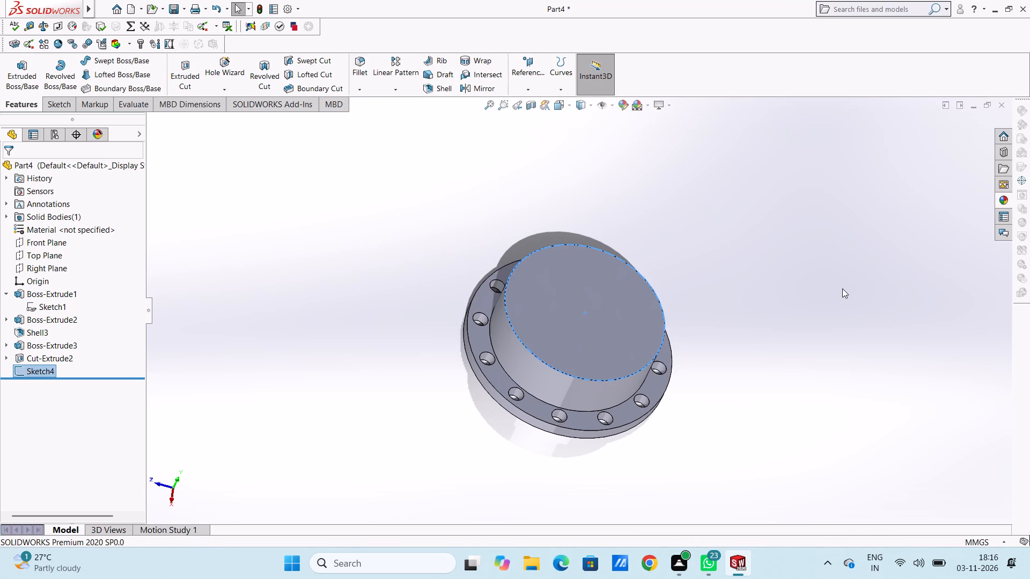
Set up a reference plane offset from the Top Plane, trying distances of 40 mm and 50 mm.
{"action": "key", "text": "ctrl+1"}
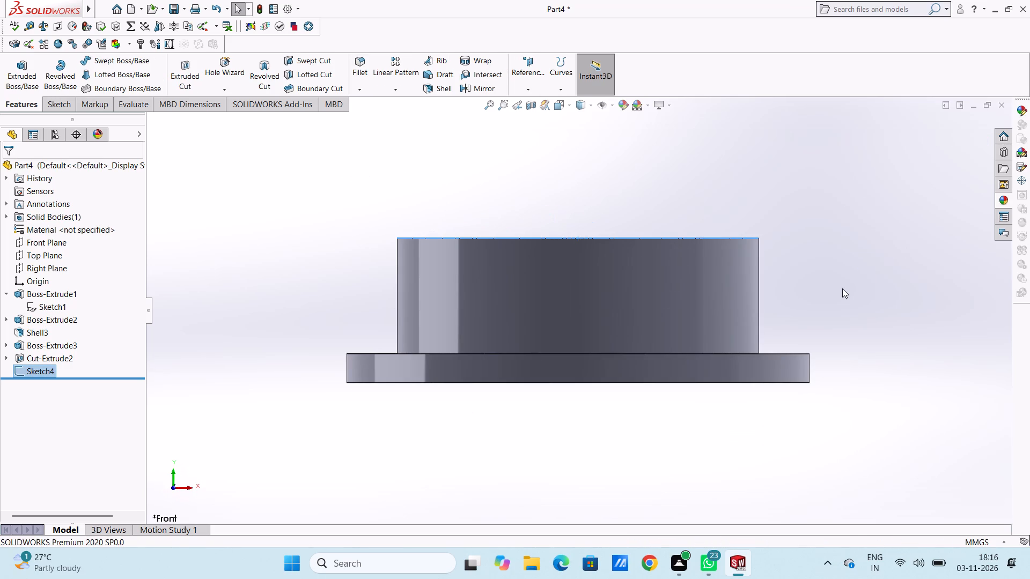
{"action": "scroll", "coordinate": [708, 226], "scroll_direction": "up", "scroll_amount": 4}
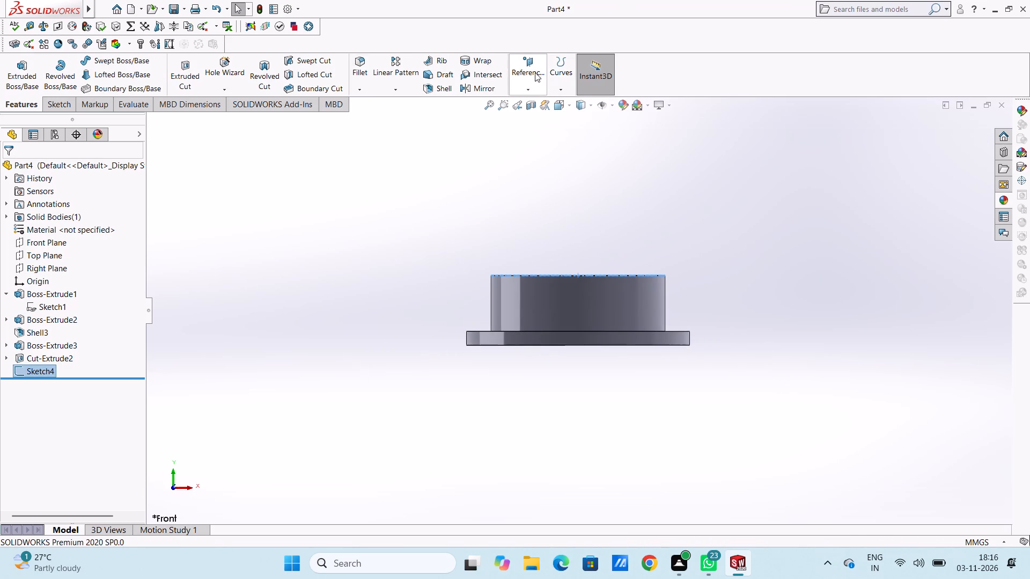
{"action": "left_click", "coordinate": [531, 69]}
{"action": "left_click", "coordinate": [539, 105]}
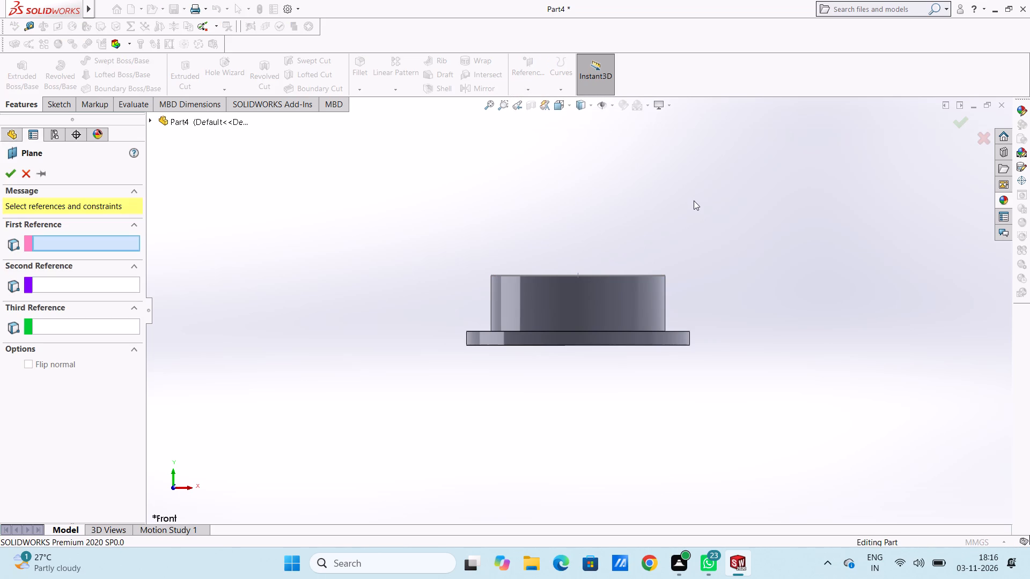
{"action": "left_click", "coordinate": [190, 123]}
{"action": "left_click", "coordinate": [203, 211]}
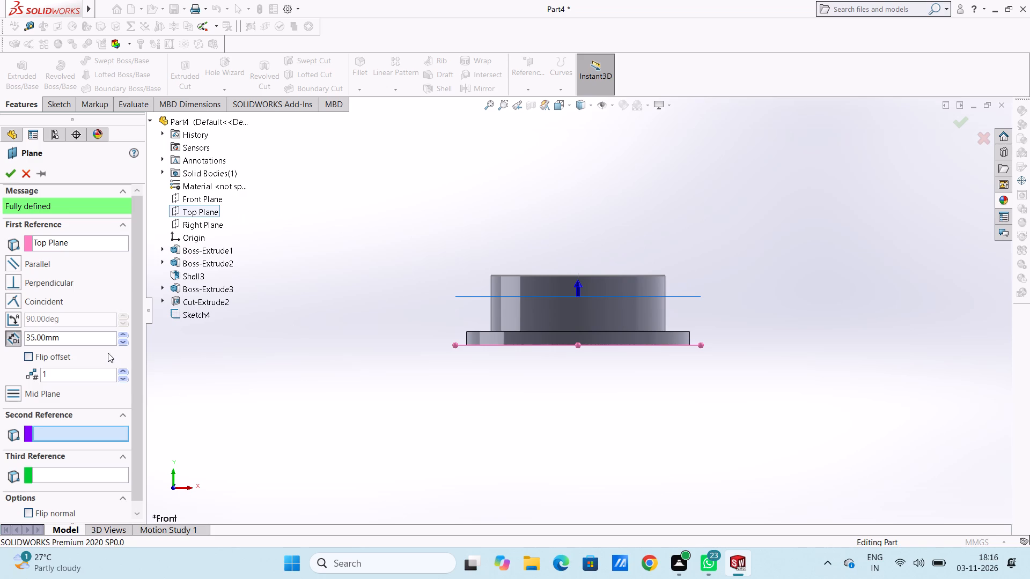
{"action": "double_click", "coordinate": [91, 339]}
{"action": "type", "text": "40"}
{"action": "key", "text": "Return"}
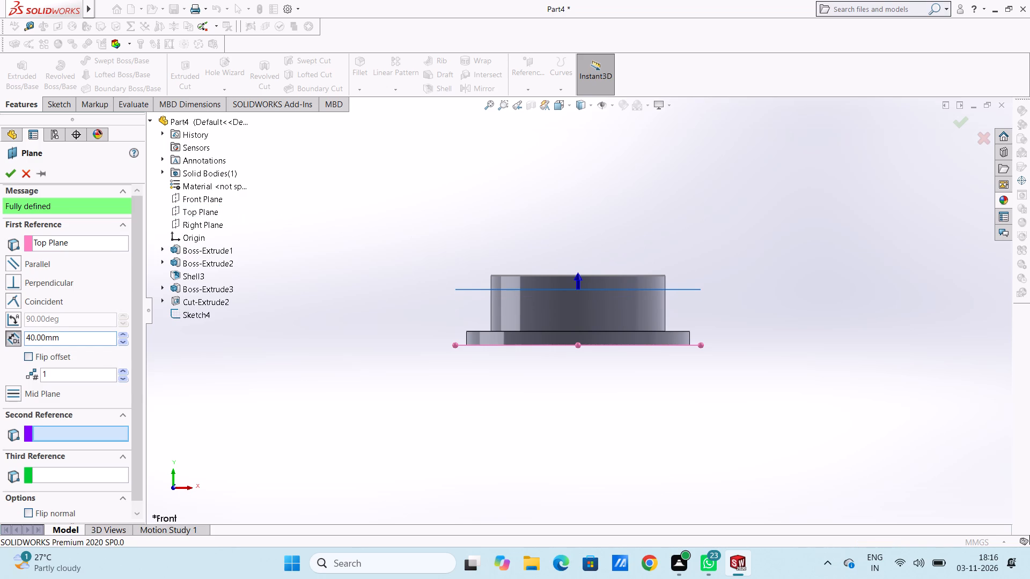
{"action": "double_click", "coordinate": [79, 341]}
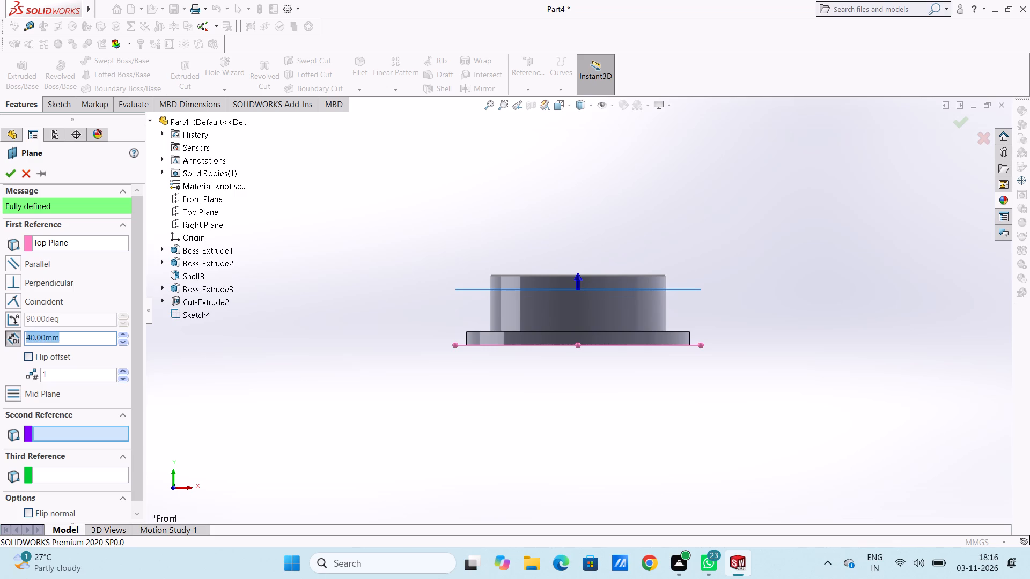
{"action": "type", "text": "50"}
{"action": "key", "text": "Return"}
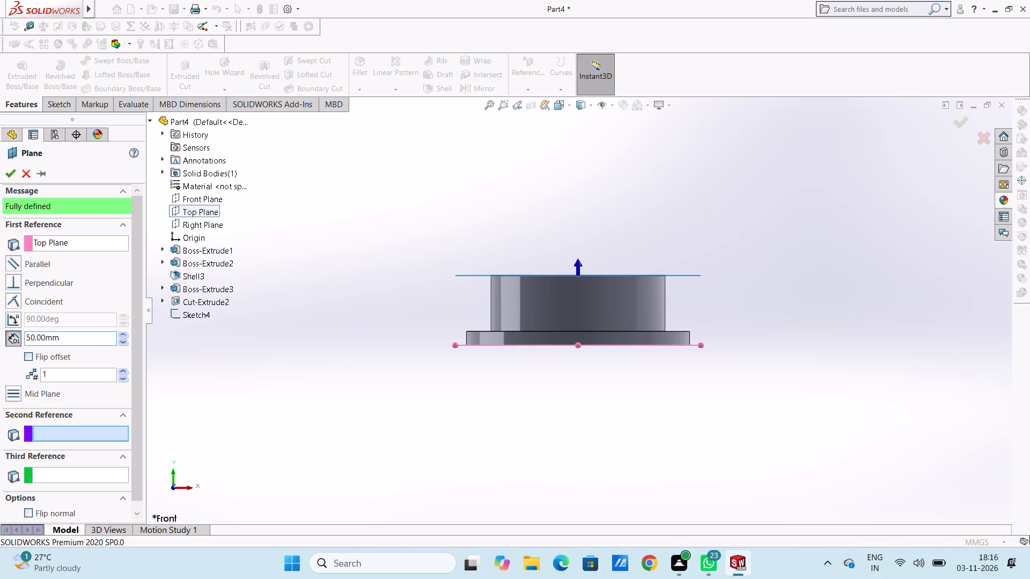
Set the reference plane's offset from the Top Plane to 75 mm and create the plane.
{"action": "type", "text": "75"}
{"action": "key", "text": "Return"}
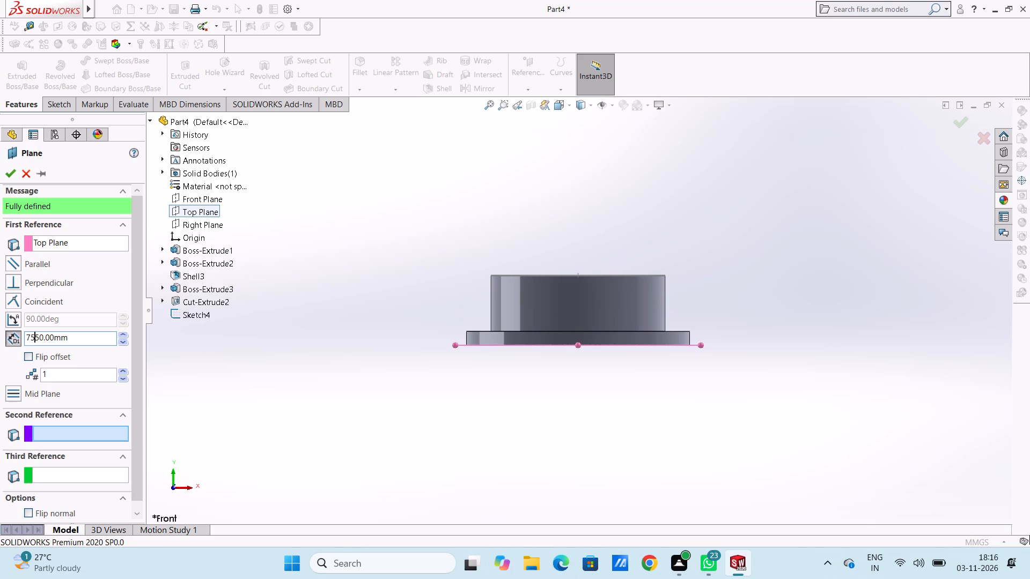
{"action": "key", "text": "BackSpace"}
{"action": "key", "text": "BackSpace"}
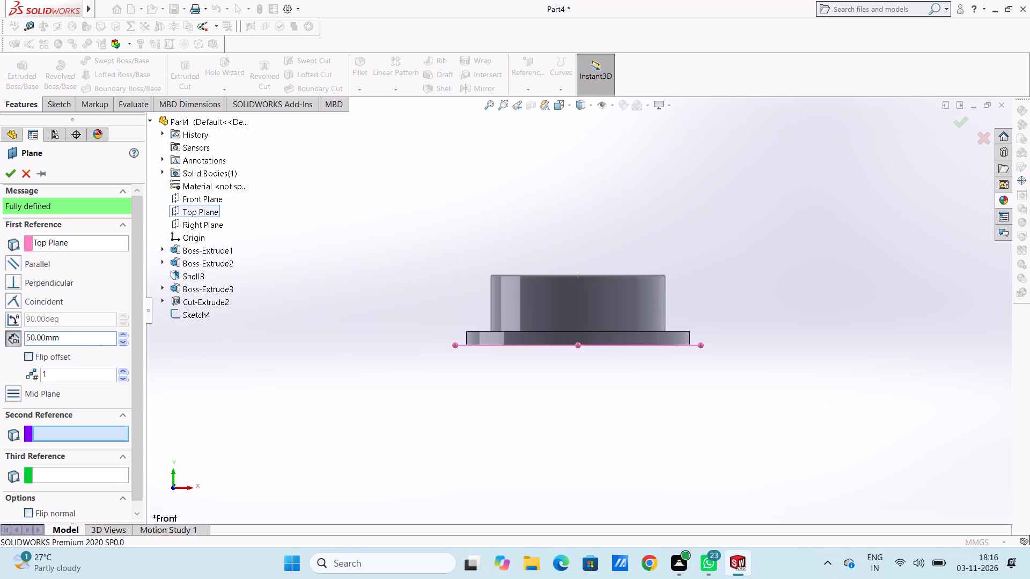
{"action": "double_click", "coordinate": [73, 336]}
{"action": "type", "text": "75"}
{"action": "key", "text": "Return"}
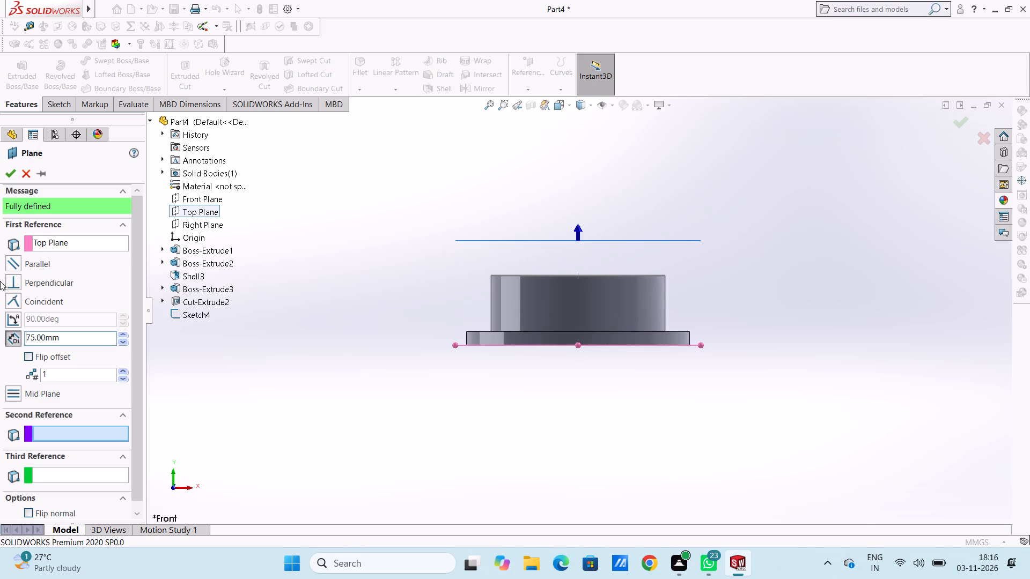
{"action": "left_click", "coordinate": [9, 170]}
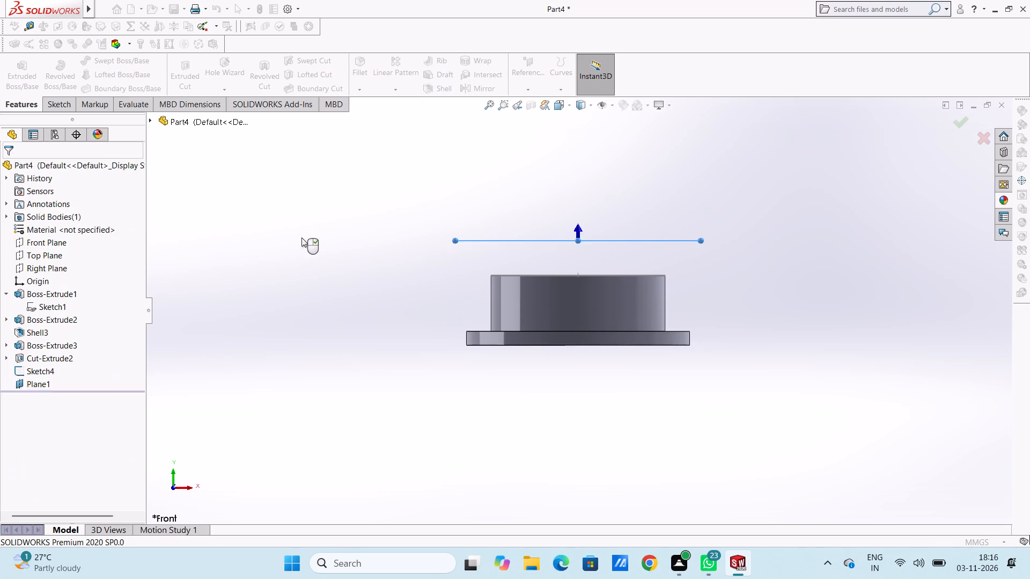
{"action": "left_click", "coordinate": [301, 237]}
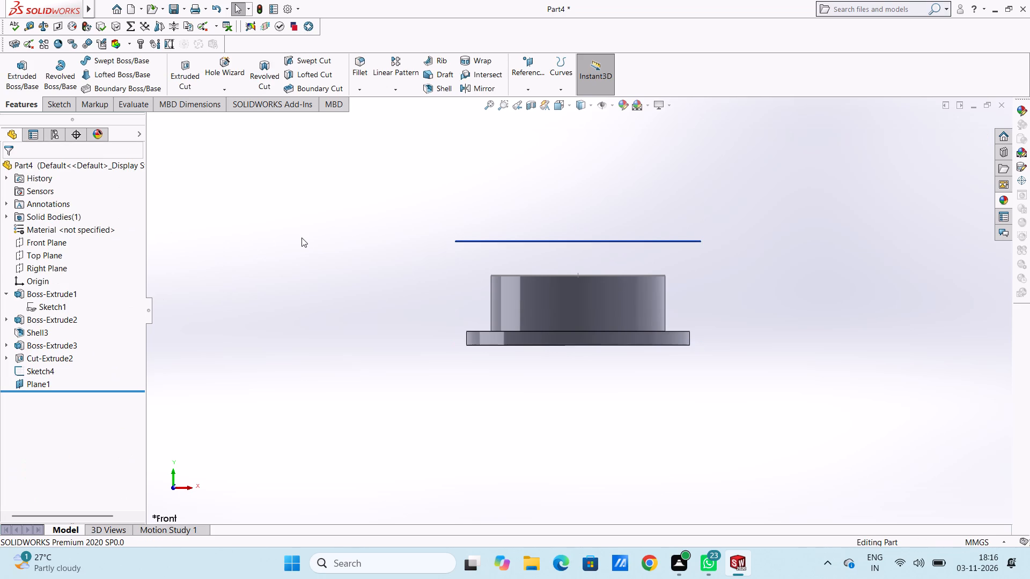
Sketch a circle about 52 mm in diameter on the new offset plane, centred on the origin.
{"action": "key", "text": "ctrl+5"}
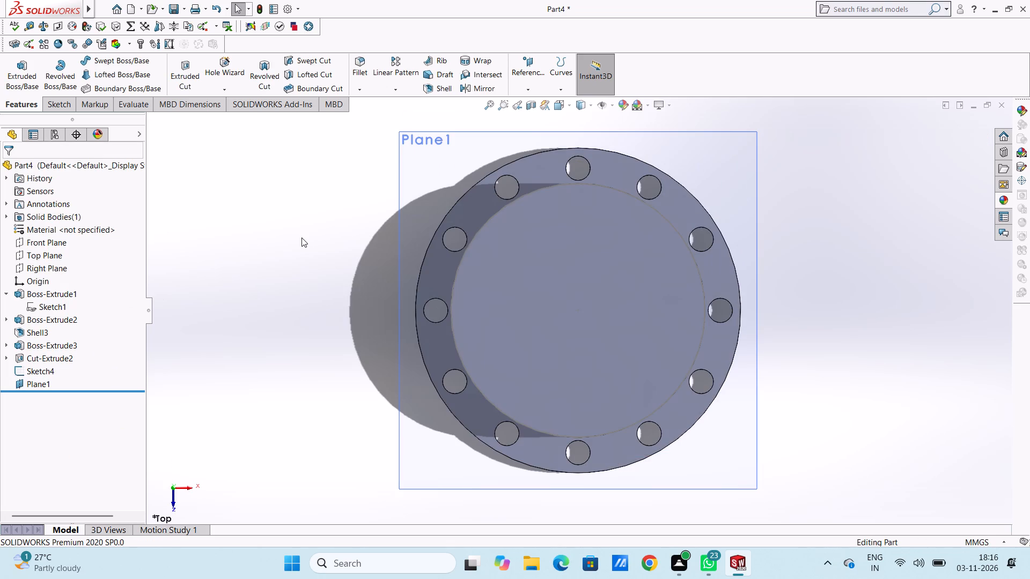
{"action": "left_click", "coordinate": [721, 161]}
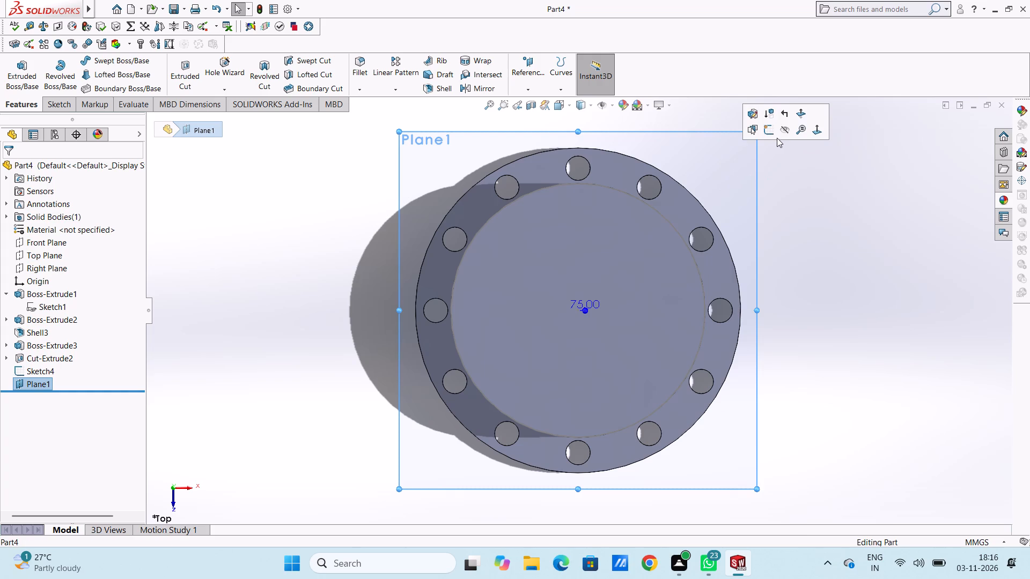
{"action": "left_click", "coordinate": [772, 133]}
{"action": "left_click", "coordinate": [789, 205]}
{"action": "scroll", "coordinate": [804, 300], "scroll_direction": "up", "scroll_amount": 4}
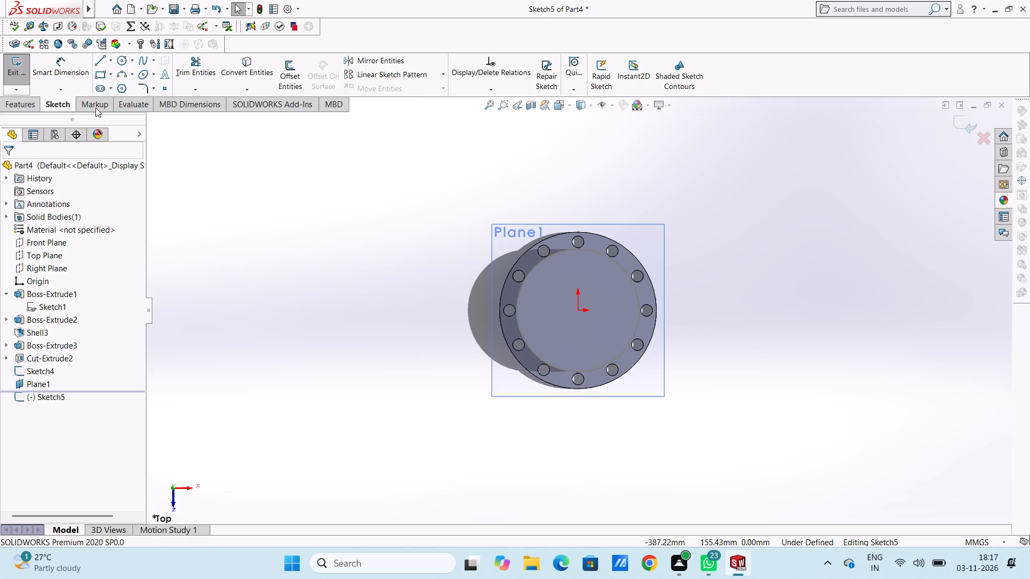
{"action": "left_click", "coordinate": [124, 60]}
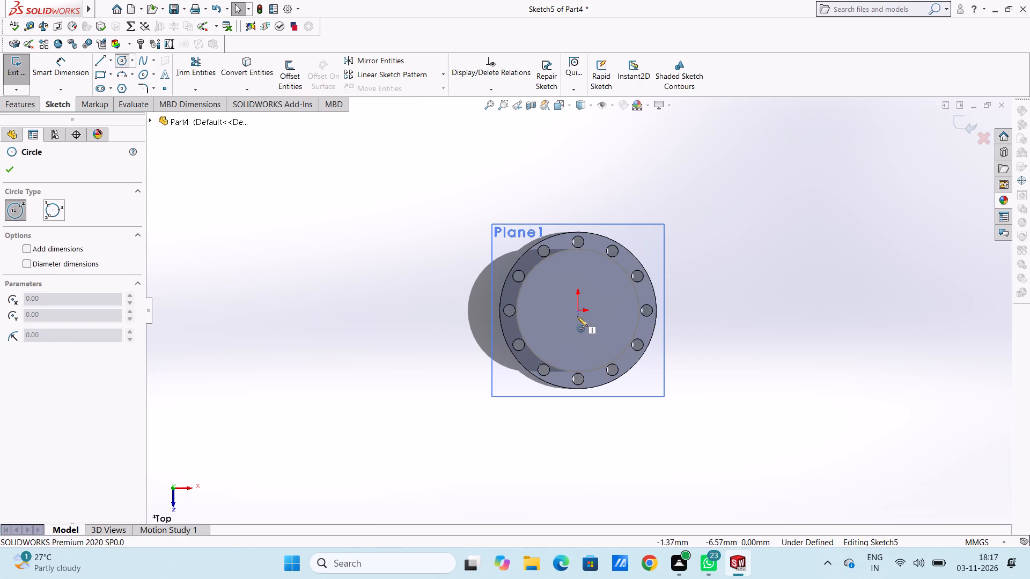
{"action": "left_click", "coordinate": [578, 312]}
{"action": "left_click", "coordinate": [590, 333]}
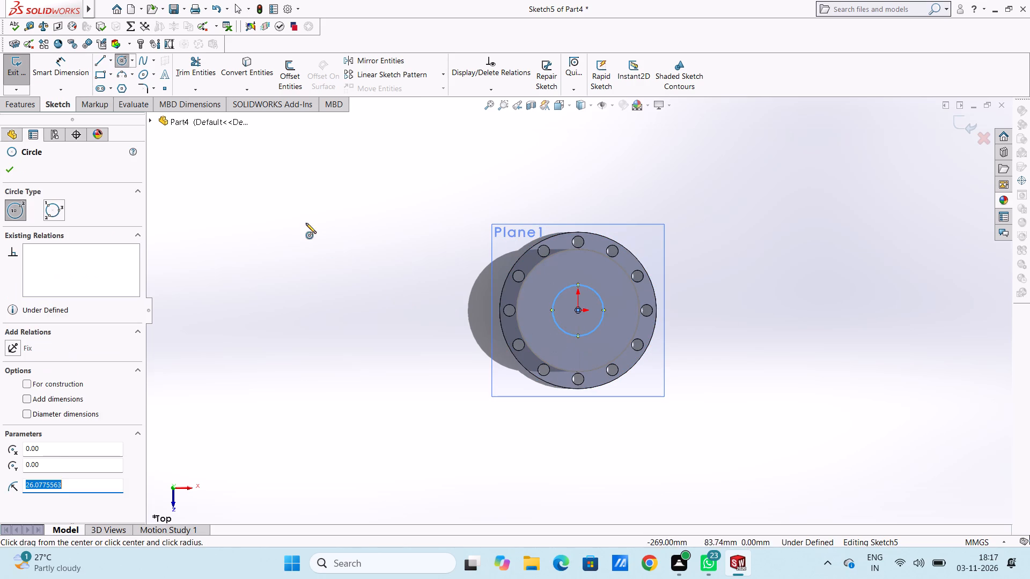
{"action": "right_click", "coordinate": [303, 220]}
{"action": "left_click", "coordinate": [310, 229]}
{"action": "left_click_drag", "start_coordinate": [307, 228], "coordinate": [298, 224]}
Dimension the diameter of the circle on the offset plane as 60 mm.
{"action": "left_click", "coordinate": [53, 71]}
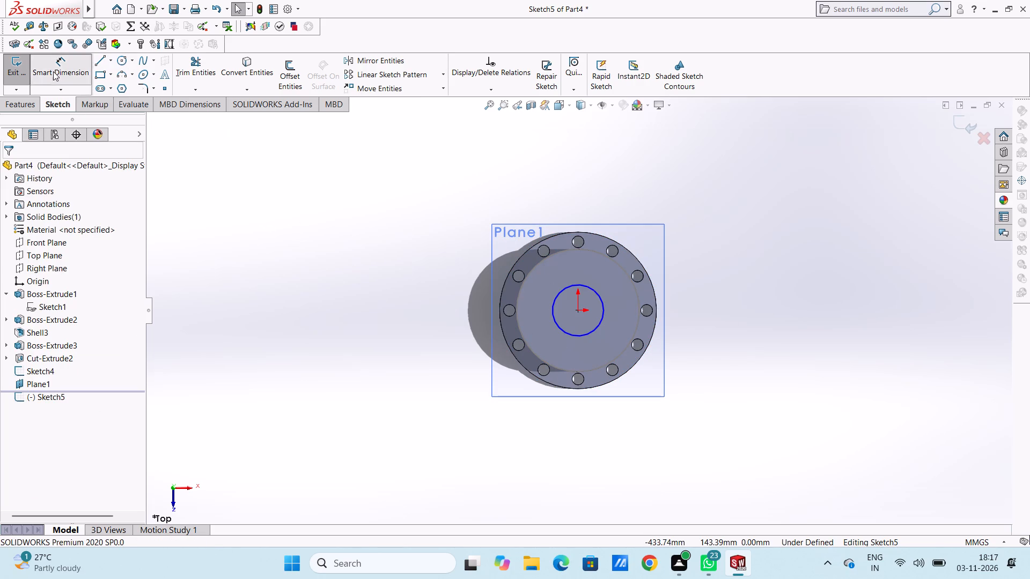
{"action": "left_click", "coordinate": [597, 297]}
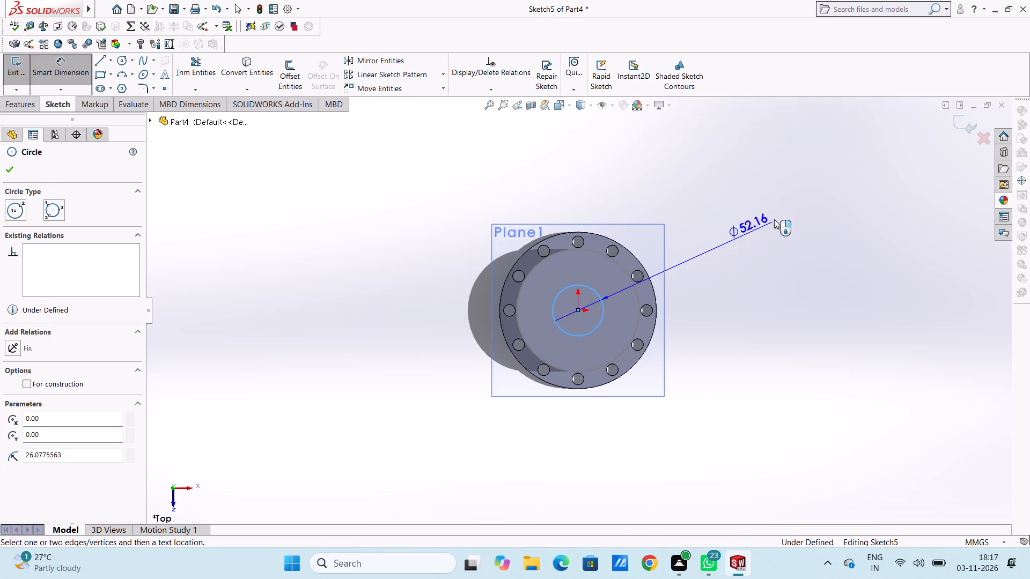
{"action": "left_click", "coordinate": [810, 208]}
{"action": "type", "text": "60"}
{"action": "key", "text": "Return"}
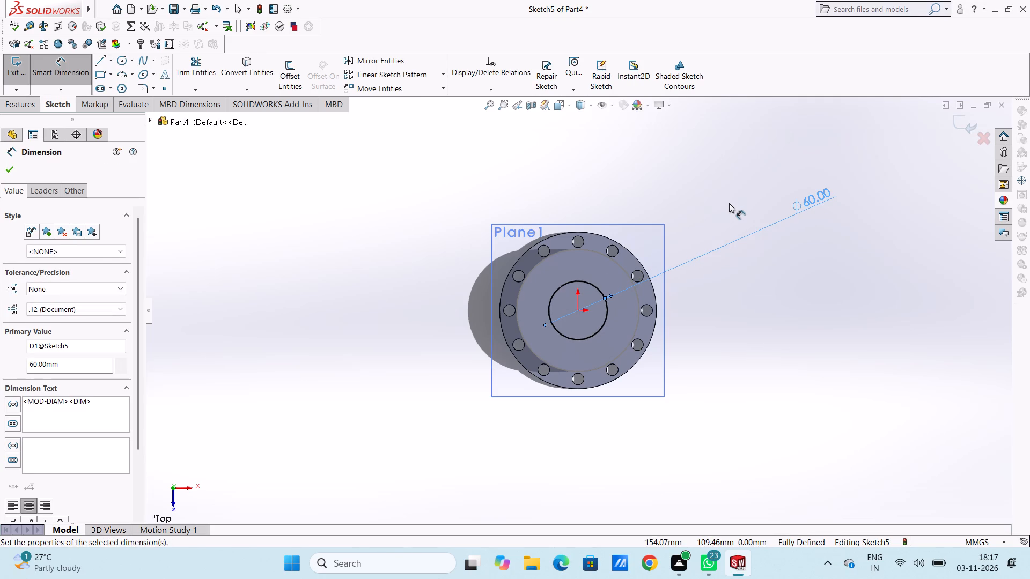
{"action": "left_click", "coordinate": [729, 203]}
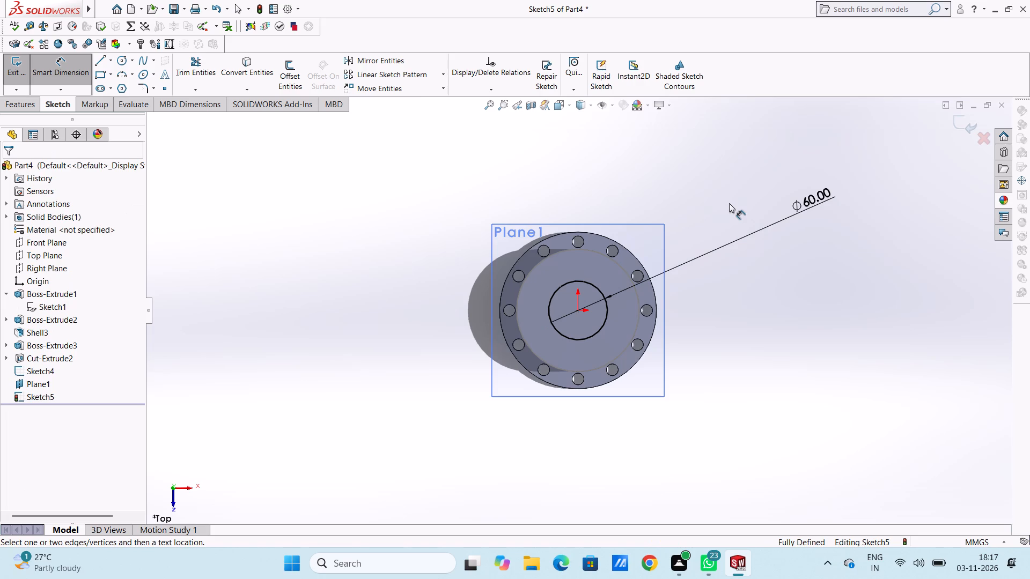
Set the diameter of the circle on the offset plane to 80 mm.
{"action": "double_click", "coordinate": [800, 204]}
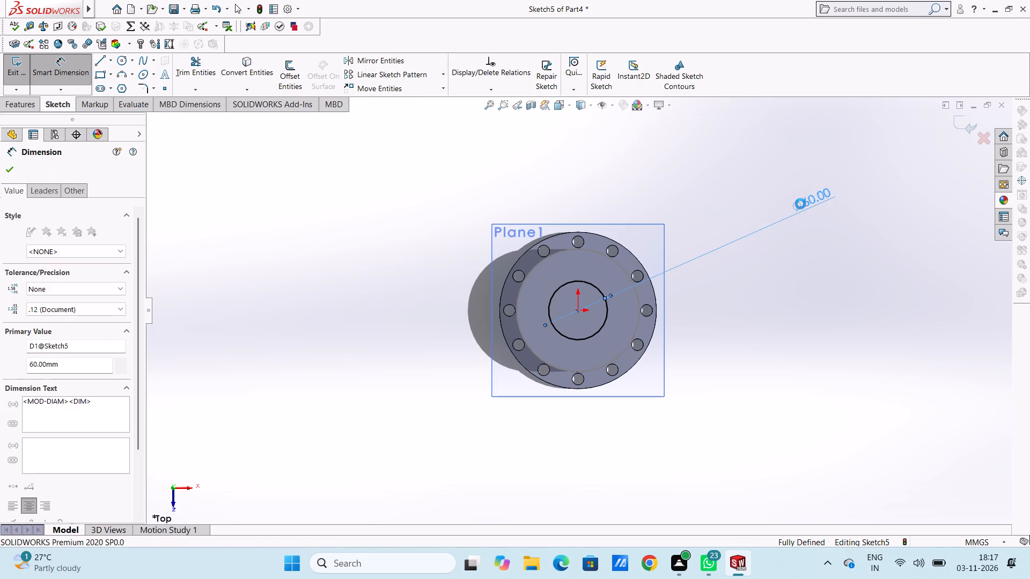
{"action": "type", "text": "80"}
{"action": "key", "text": "Return"}
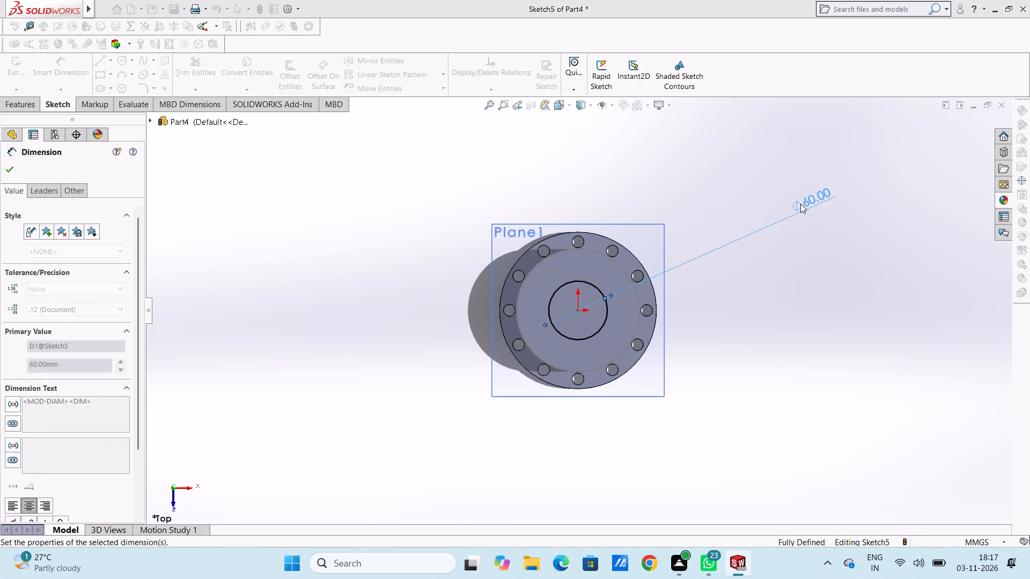
{"action": "left_click_drag", "start_coordinate": [780, 344], "coordinate": [775, 350]}
{"action": "middle_click_drag", "start_coordinate": [755, 400], "coordinate": [726, 226]}
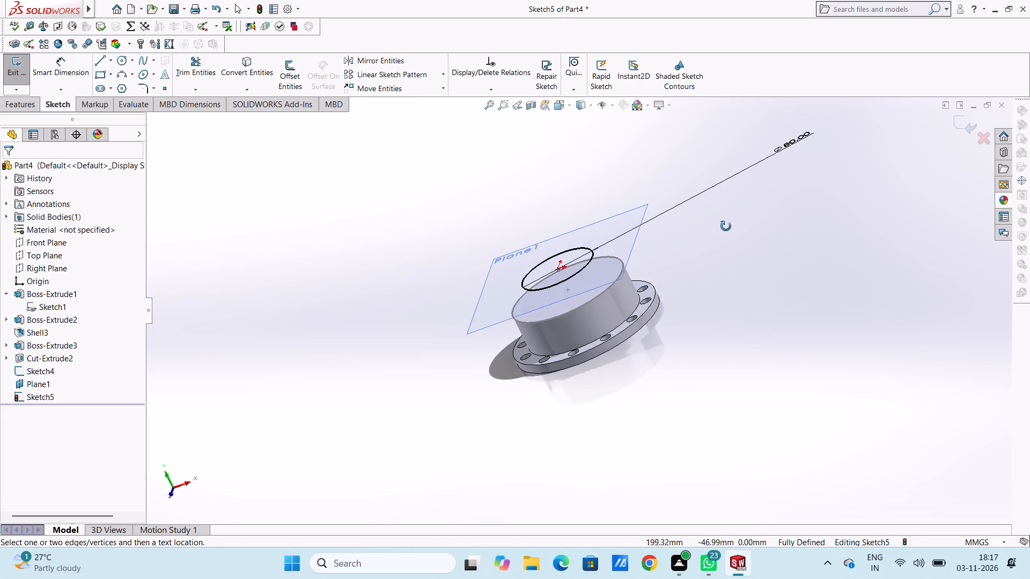
Set the diameter of the circle on the offset plane to 60 mm and exit the sketch.
{"action": "middle_click_drag", "start_coordinate": [726, 226], "coordinate": [753, 203]}
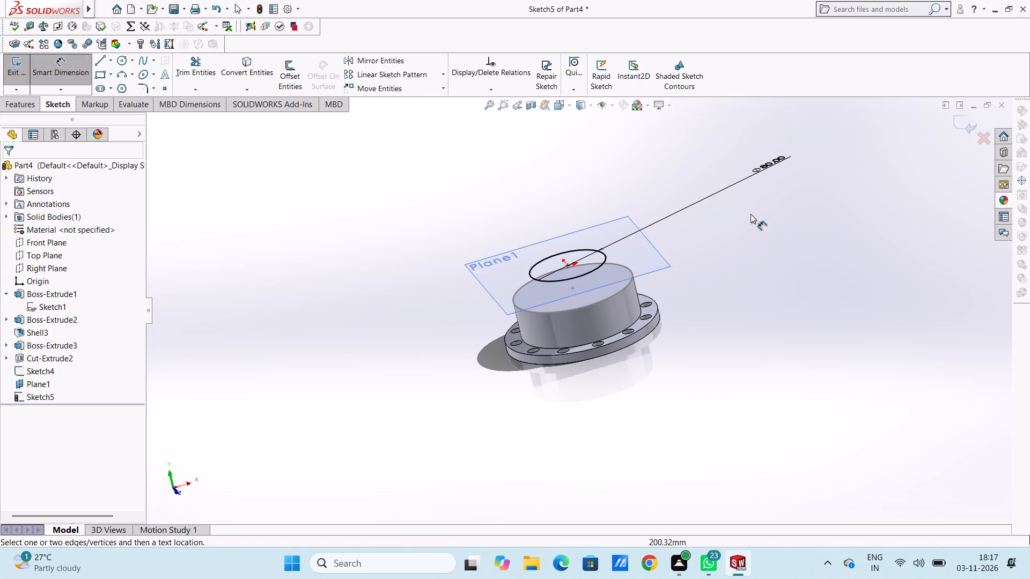
{"action": "middle_click_drag", "start_coordinate": [752, 197], "coordinate": [748, 231]}
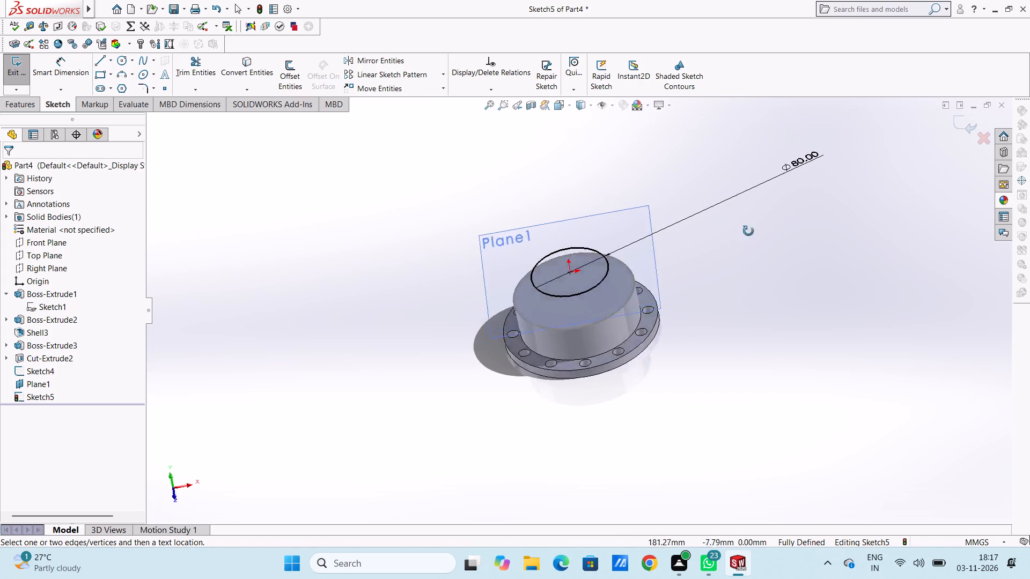
{"action": "middle_click_drag", "start_coordinate": [748, 231], "coordinate": [711, 219]}
{"action": "double_click", "coordinate": [830, 198]}
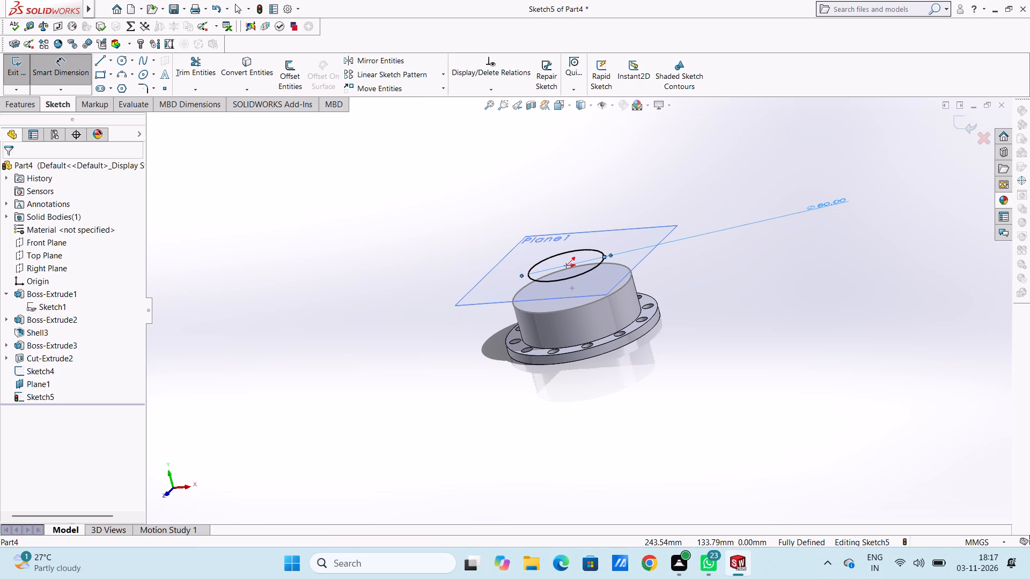
{"action": "type", "text": "60"}
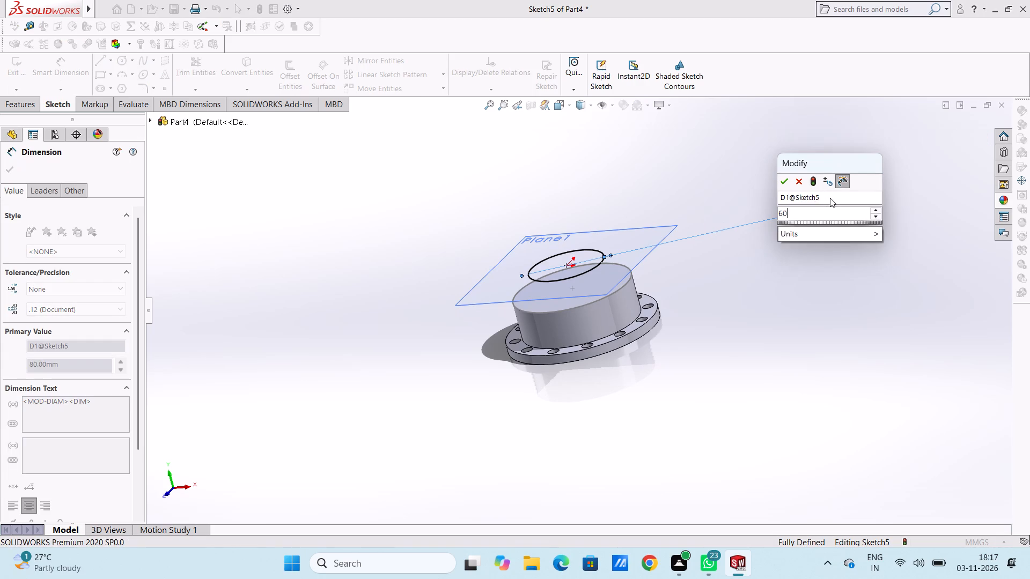
{"action": "key", "text": "Return"}
{"action": "left_click", "coordinate": [672, 380]}
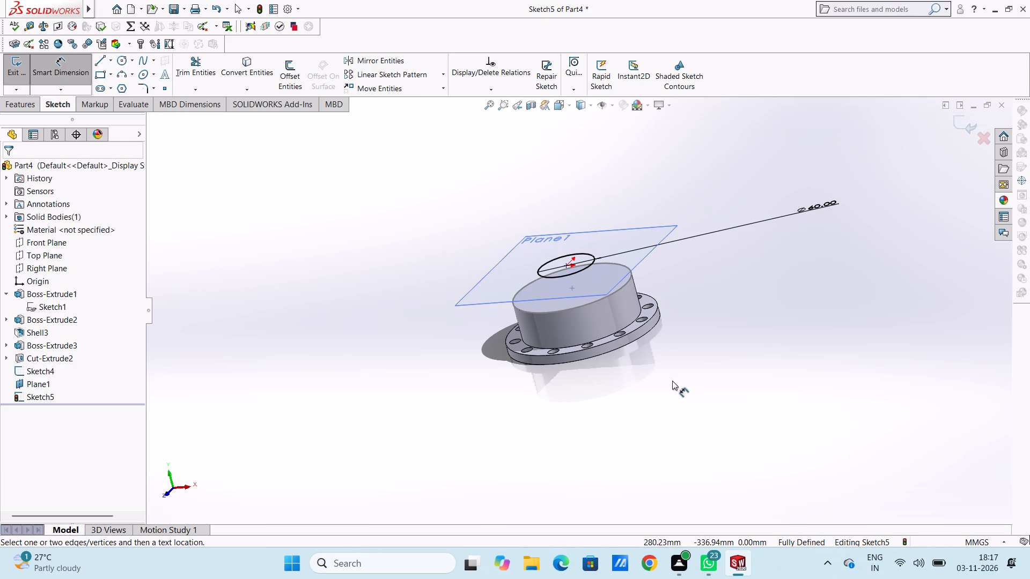
{"action": "middle_click_drag", "start_coordinate": [724, 330], "coordinate": [727, 301]}
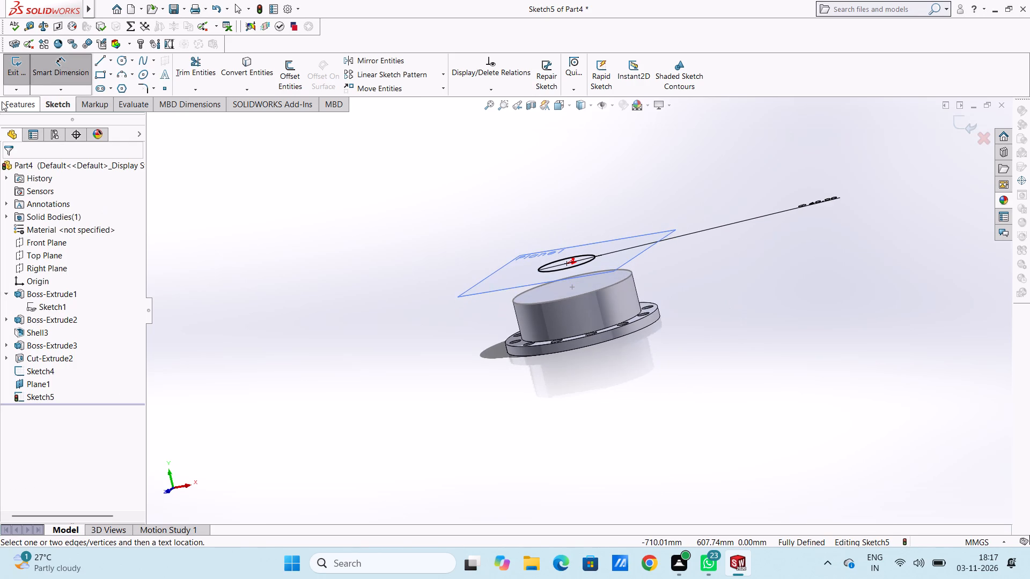
{"action": "left_click", "coordinate": [58, 68]}
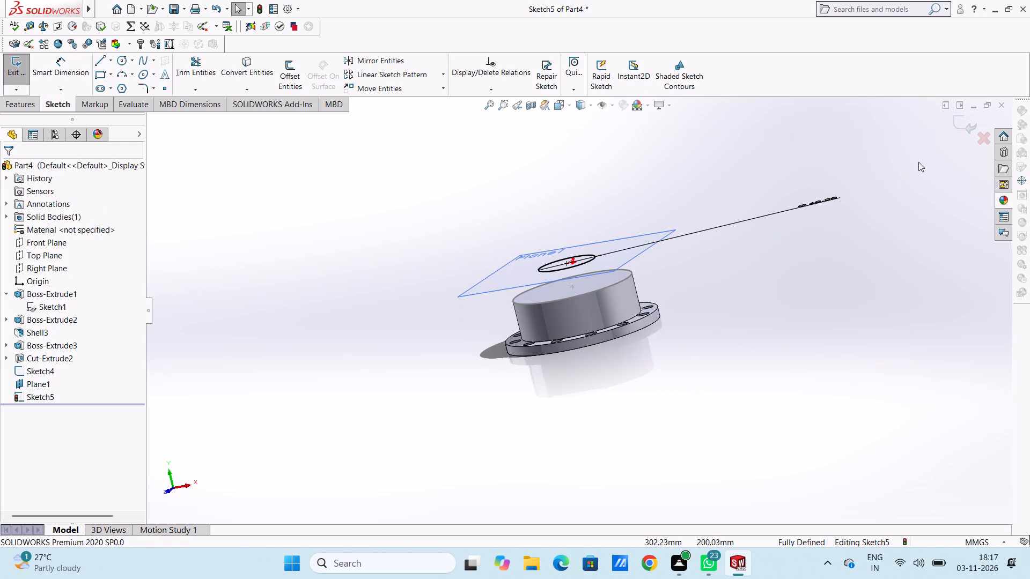
{"action": "left_click", "coordinate": [959, 125]}
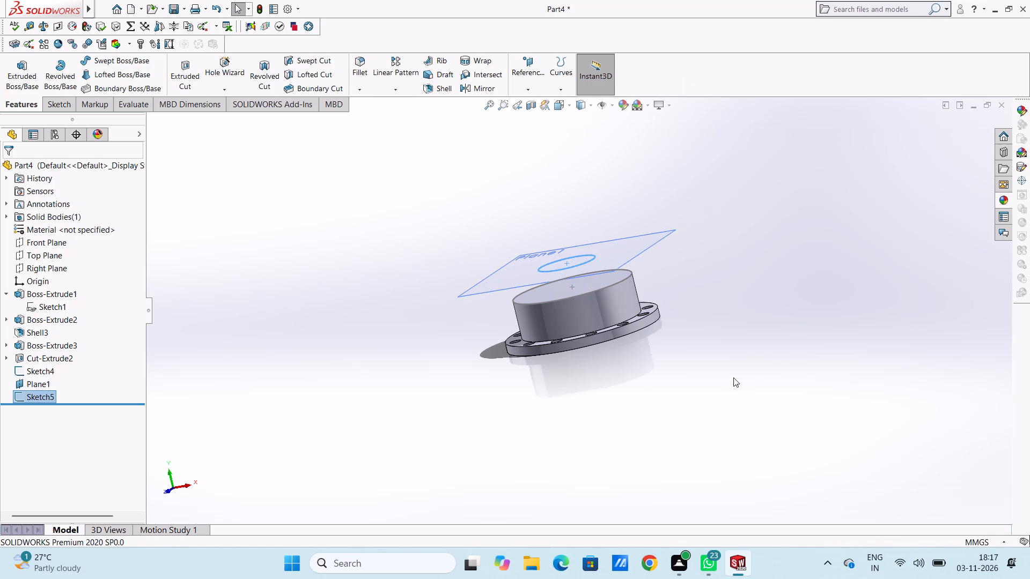
Loft a solid between the 60 mm circle on the offset plane and the circle sketch on the boss's top face.
{"action": "middle_click_drag", "start_coordinate": [736, 381], "coordinate": [732, 376]}
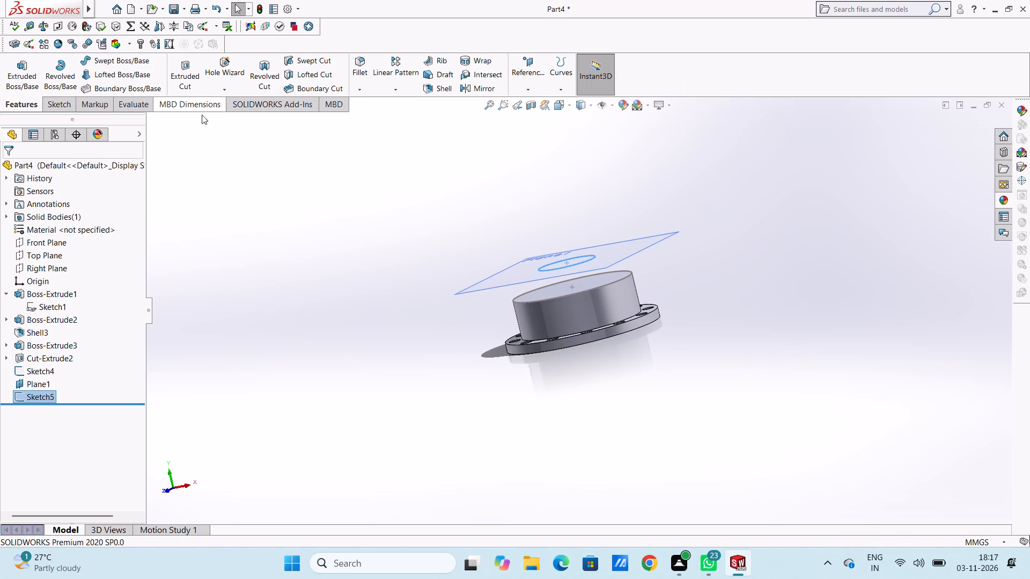
{"action": "left_click", "coordinate": [106, 75]}
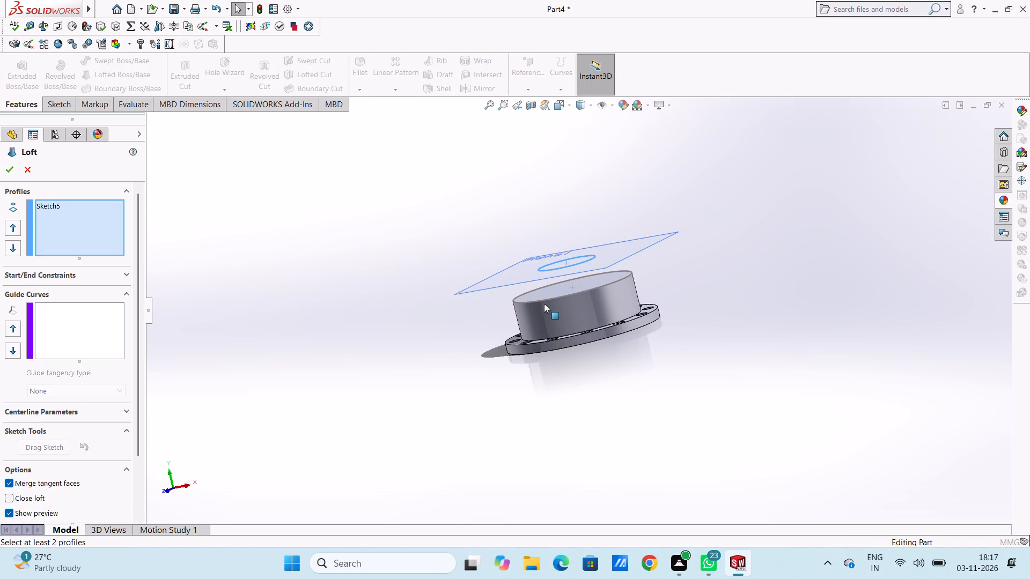
{"action": "left_click", "coordinate": [544, 301]}
{"action": "middle_click_drag", "start_coordinate": [407, 389], "coordinate": [409, 391]}
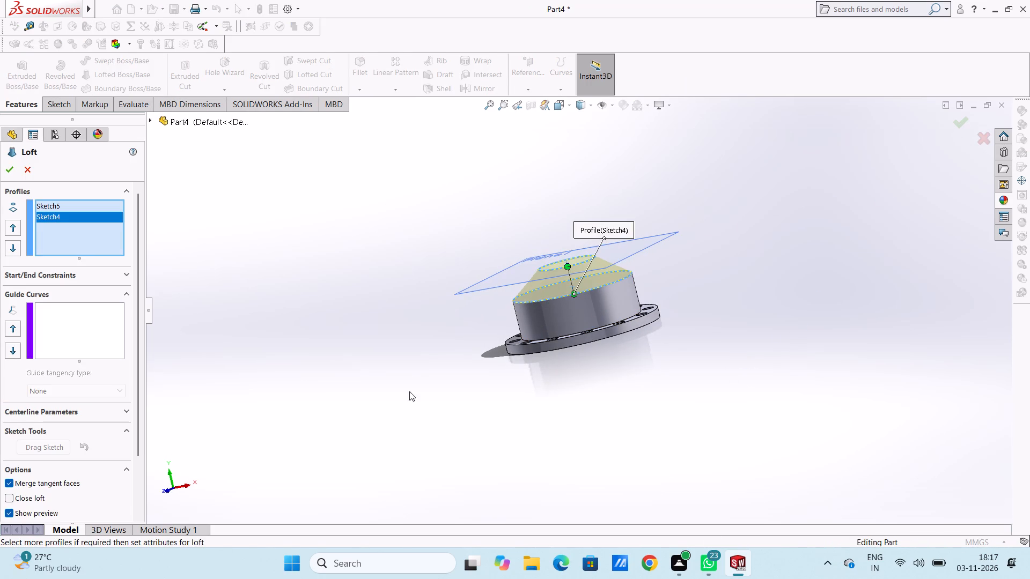
{"action": "middle_click_drag", "start_coordinate": [409, 391], "coordinate": [588, 429]}
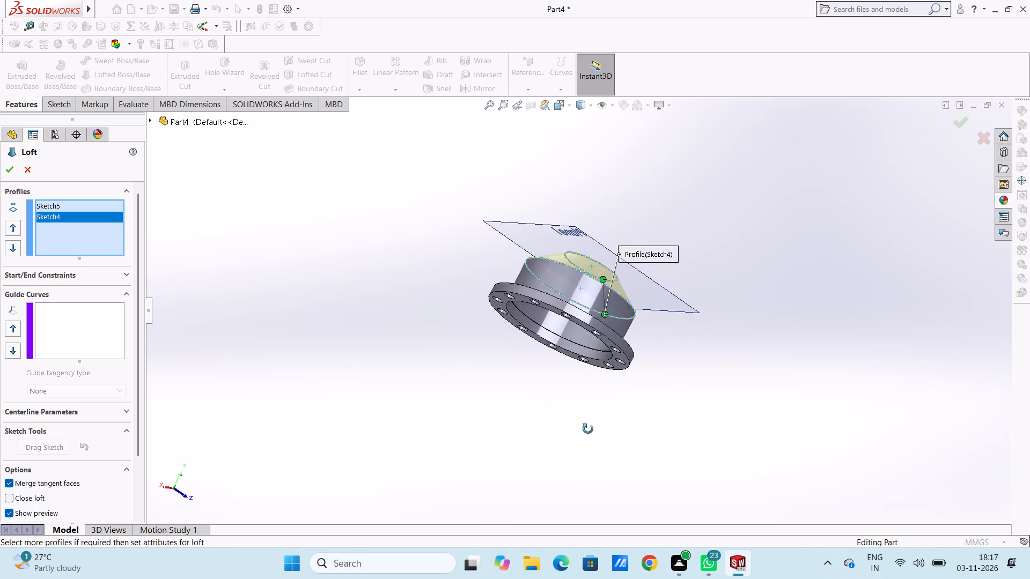
{"action": "middle_click_drag", "start_coordinate": [588, 429], "coordinate": [603, 447]}
{"action": "middle_click_drag", "start_coordinate": [462, 259], "coordinate": [455, 278]}
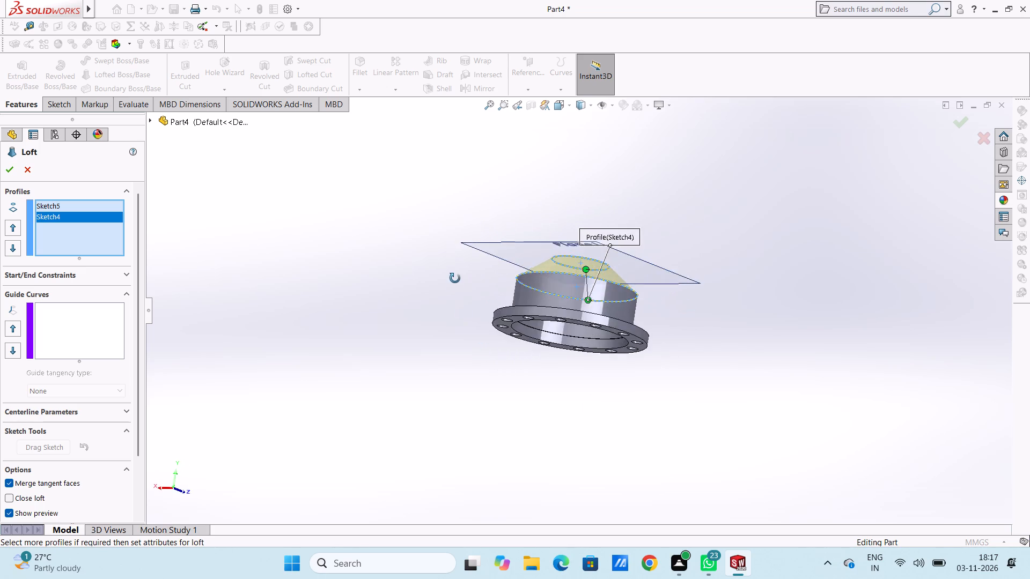
{"action": "middle_click_drag", "start_coordinate": [455, 278], "coordinate": [402, 294]}
{"action": "middle_click_drag", "start_coordinate": [402, 294], "coordinate": [401, 279]}
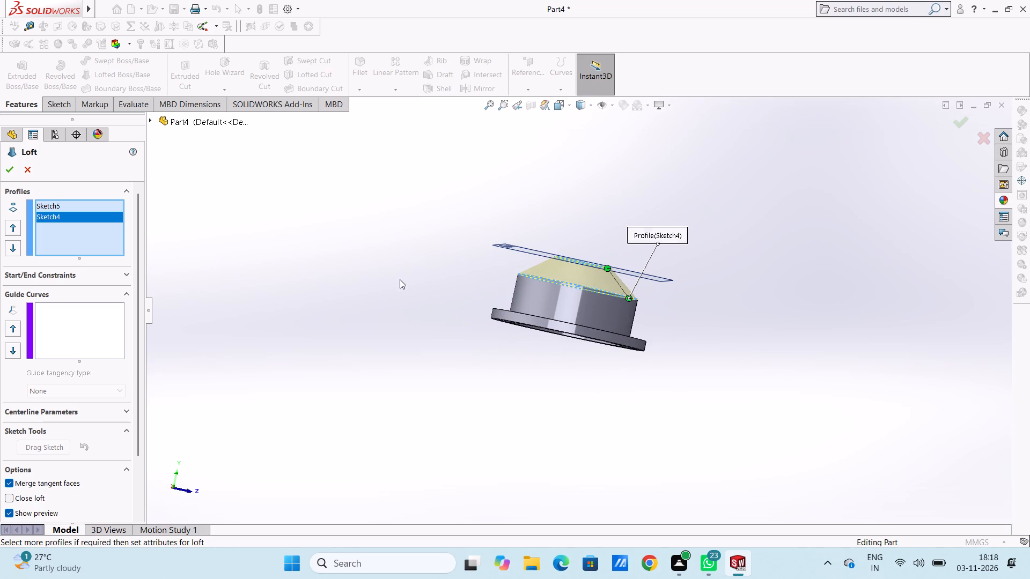
{"action": "left_click", "coordinate": [3, 167]}
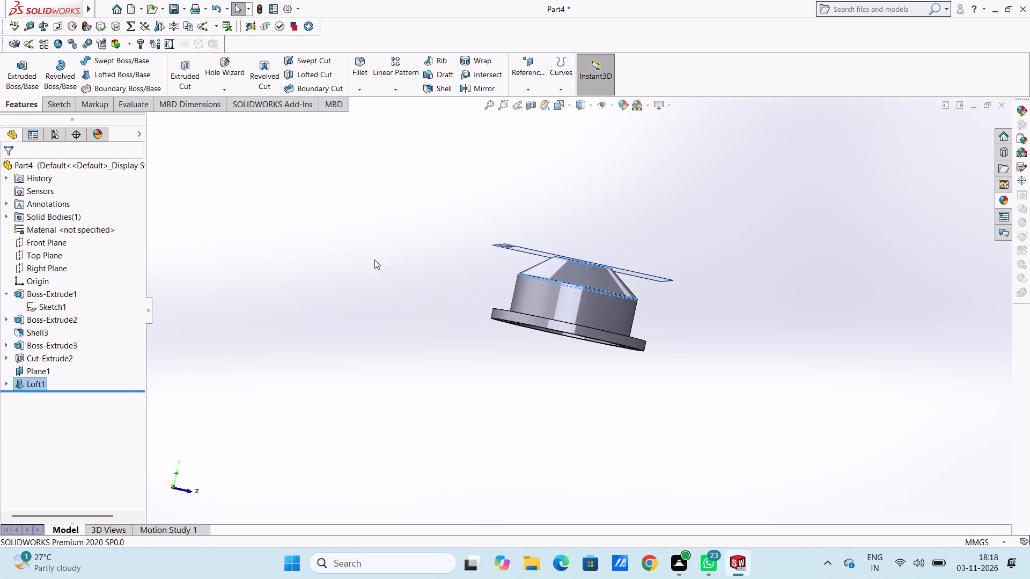
{"action": "left_click", "coordinate": [369, 302]}
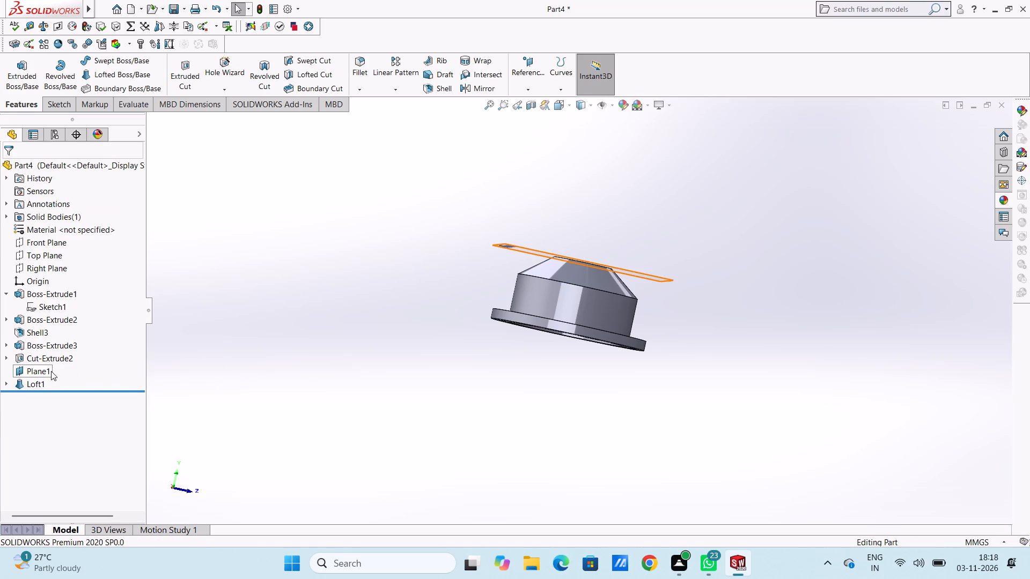
Hide the offset reference plane Plane1.
{"action": "left_click", "coordinate": [51, 370]}
{"action": "left_click", "coordinate": [74, 358]}
Examine the lofted taper and the flange from the side, from underneath and in the top view.
{"action": "middle_click_drag", "start_coordinate": [439, 328], "coordinate": [452, 362]}
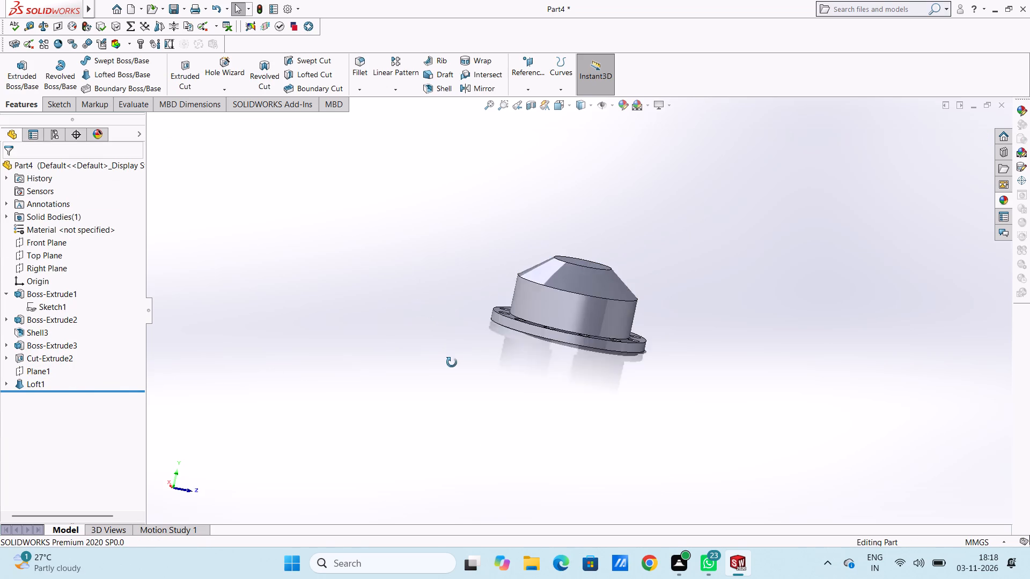
{"action": "middle_click_drag", "start_coordinate": [452, 362], "coordinate": [482, 455]}
{"action": "middle_click_drag", "start_coordinate": [456, 353], "coordinate": [444, 306]}
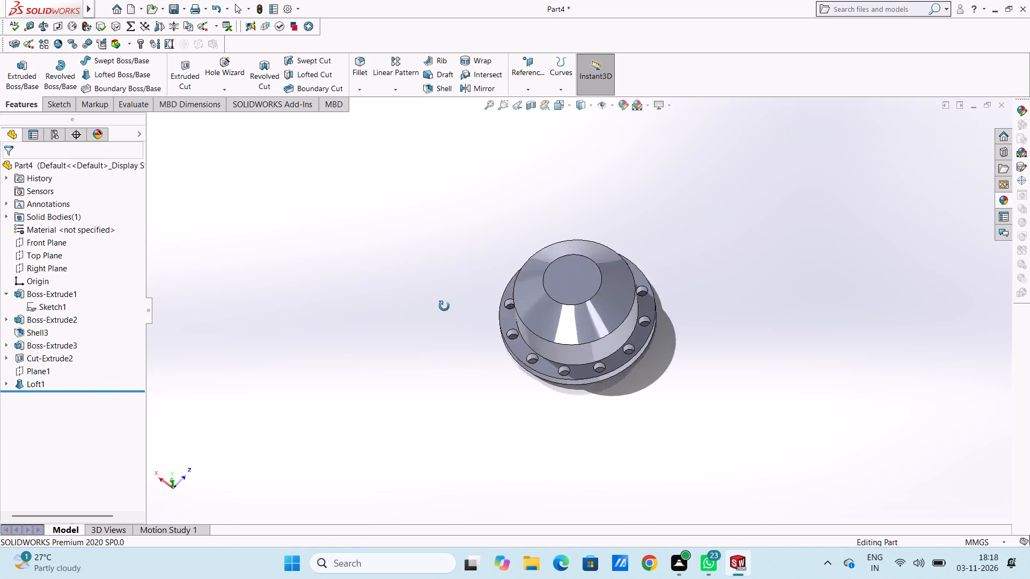
{"action": "middle_click_drag", "start_coordinate": [444, 306], "coordinate": [445, 296]}
{"action": "middle_click_drag", "start_coordinate": [451, 411], "coordinate": [446, 381]}
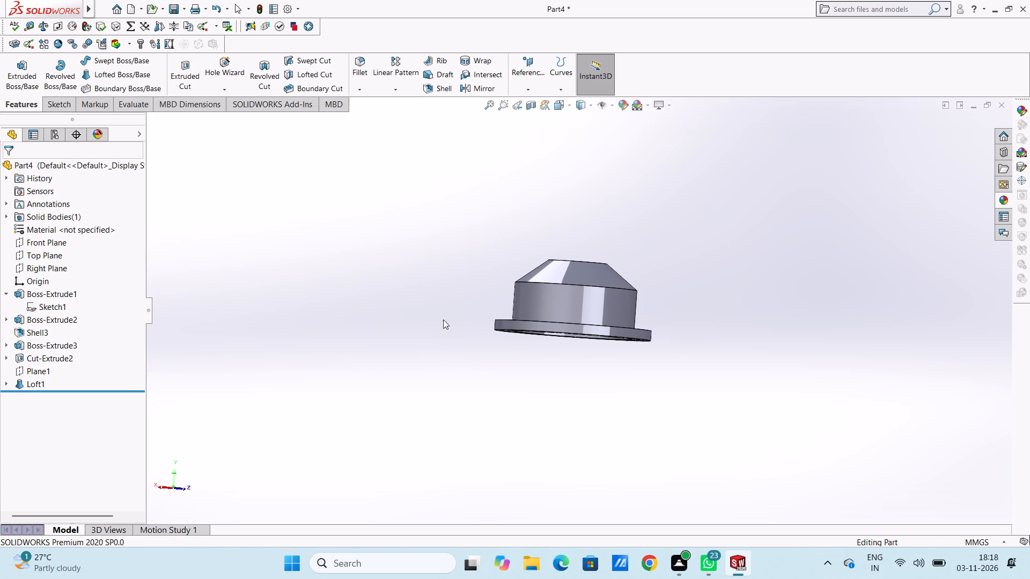
{"action": "middle_click_drag", "start_coordinate": [415, 366], "coordinate": [440, 357]}
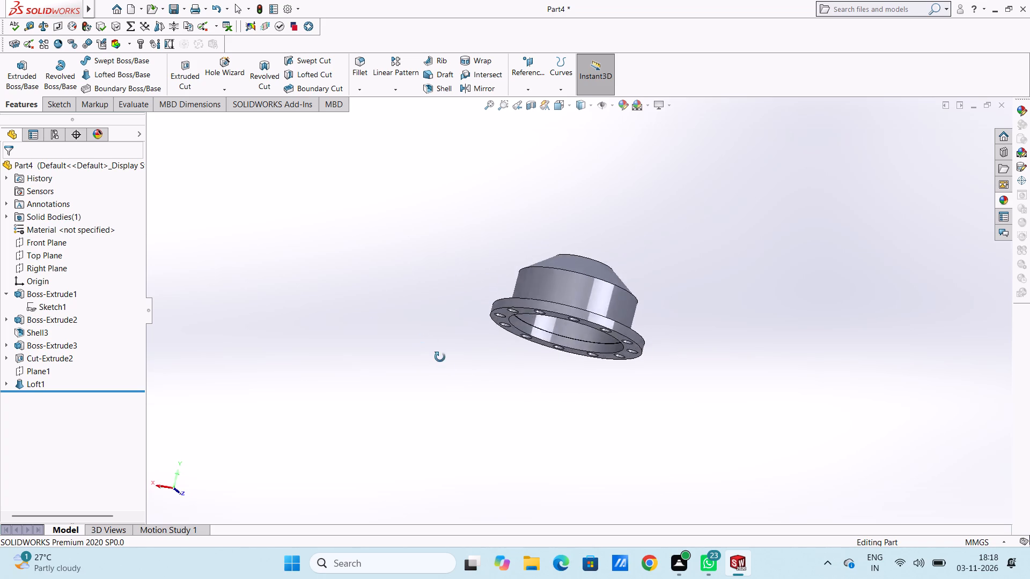
{"action": "middle_click_drag", "start_coordinate": [440, 357], "coordinate": [413, 376]}
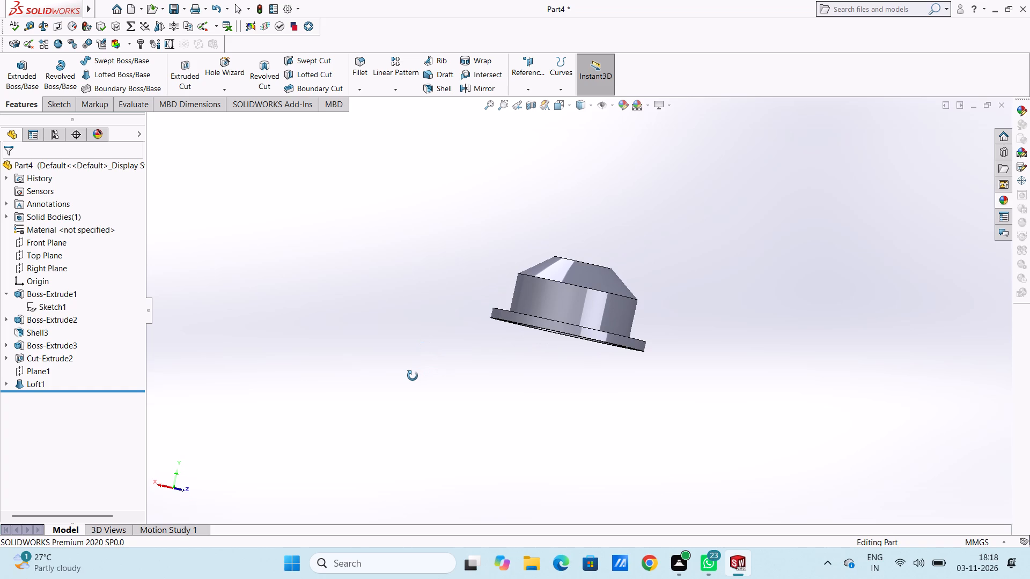
{"action": "middle_click_drag", "start_coordinate": [413, 376], "coordinate": [379, 381]}
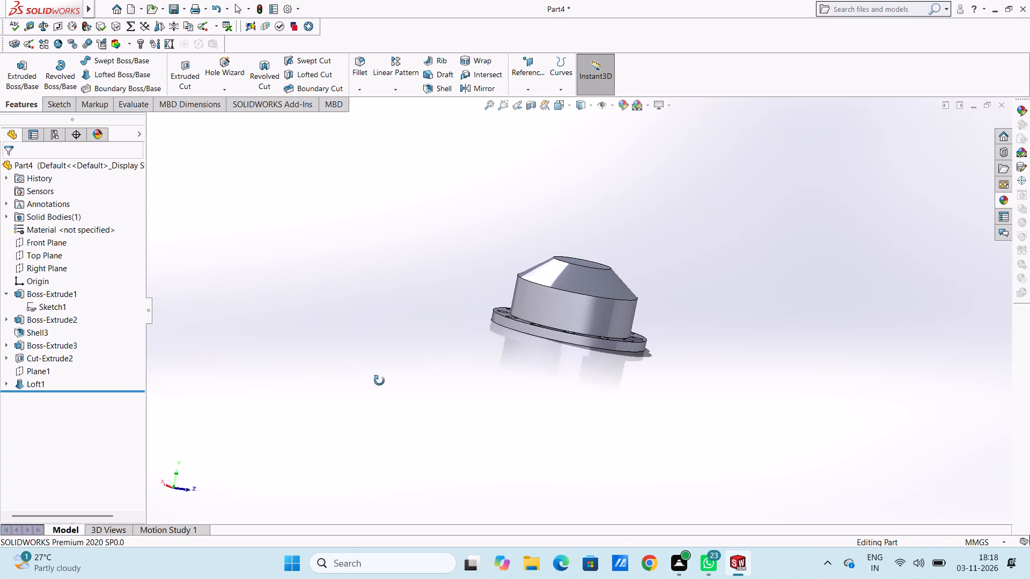
{"action": "middle_click_drag", "start_coordinate": [379, 381], "coordinate": [376, 382]}
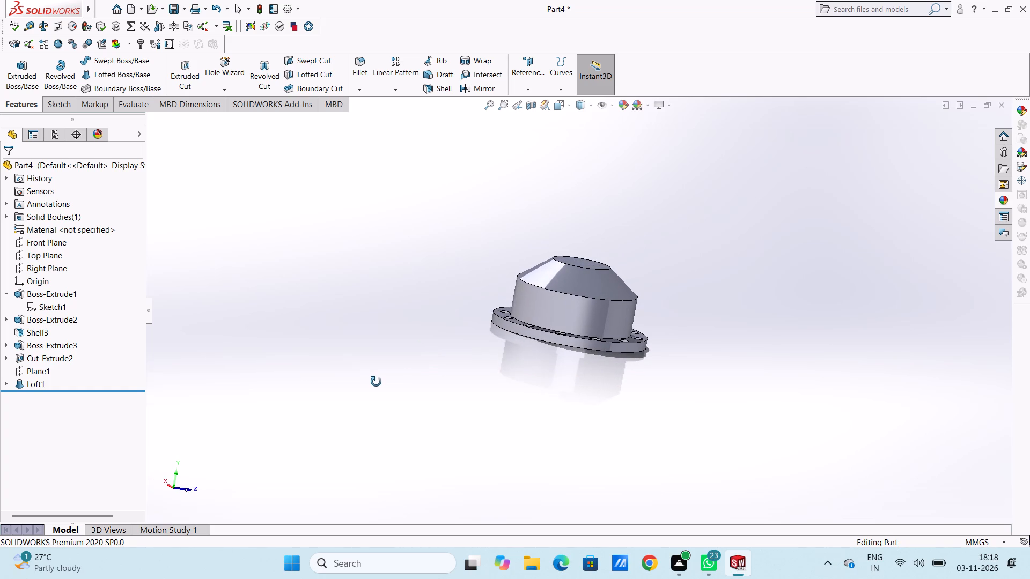
{"action": "middle_click_drag", "start_coordinate": [376, 382], "coordinate": [391, 384]}
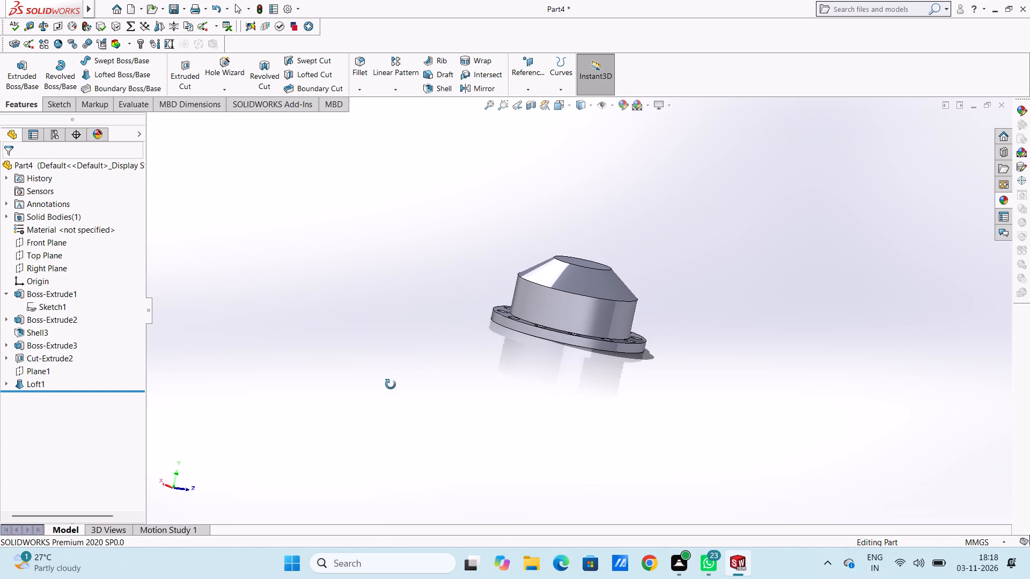
{"action": "middle_click_drag", "start_coordinate": [391, 384], "coordinate": [394, 390]}
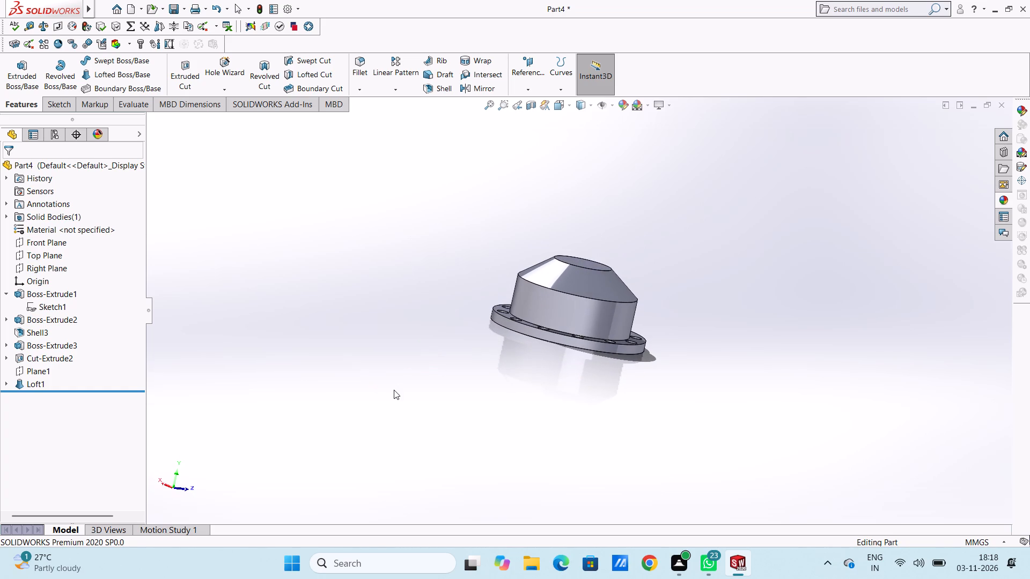
{"action": "key", "text": "ctrl+5"}
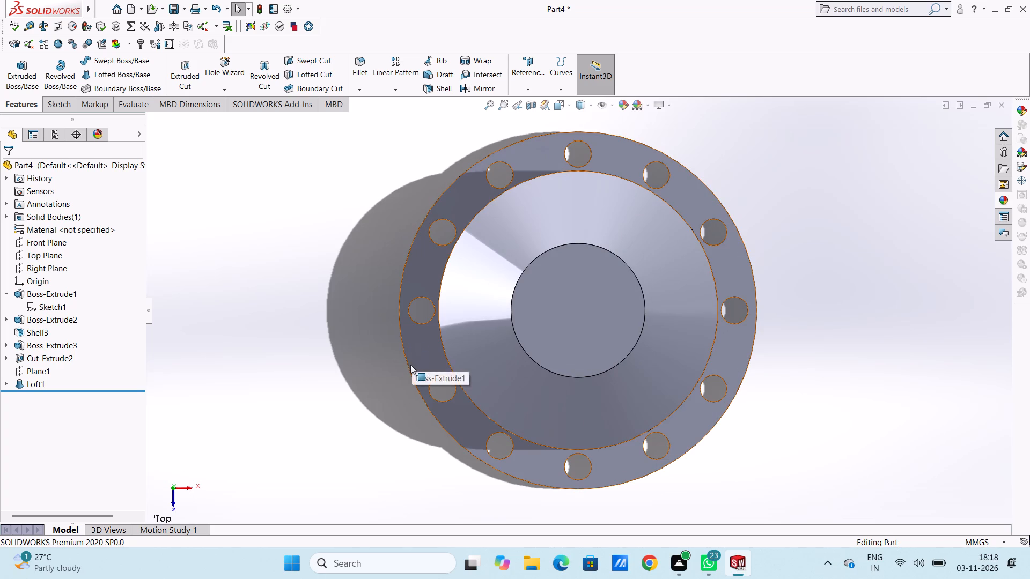
{"action": "scroll", "coordinate": [405, 364], "scroll_direction": "up", "scroll_amount": 3}
{"action": "scroll", "coordinate": [702, 348], "scroll_direction": "down", "scroll_amount": 2}
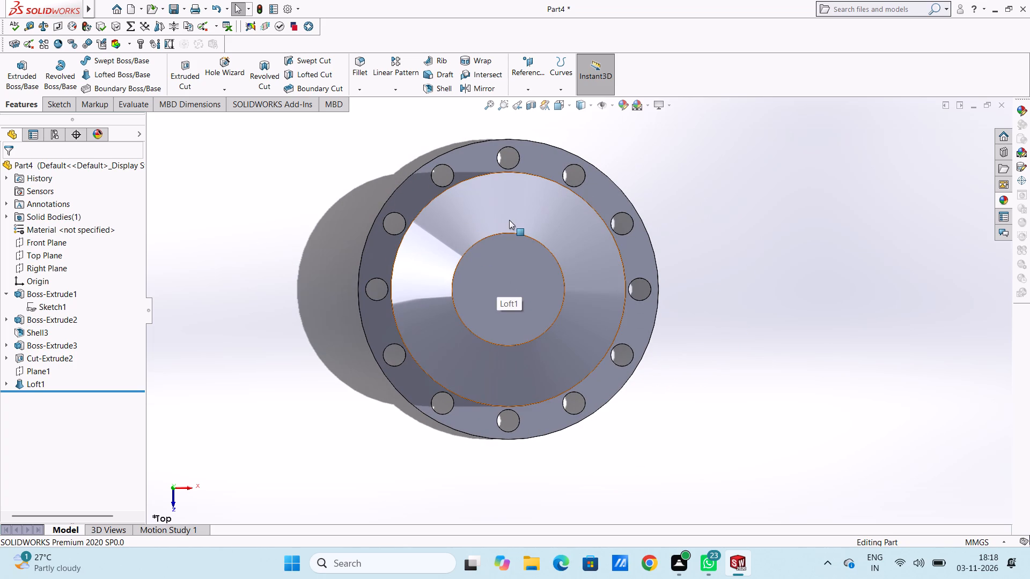
{"action": "scroll", "coordinate": [502, 264], "scroll_direction": "up", "scroll_amount": 3}
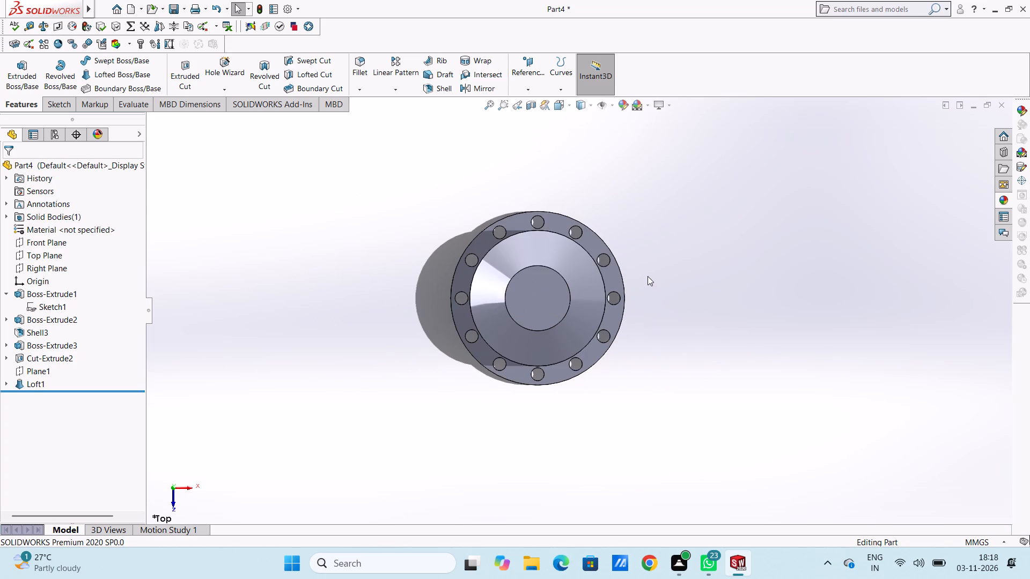
{"action": "scroll", "coordinate": [648, 276], "scroll_direction": "down", "scroll_amount": 1}
{"action": "middle_click_drag", "start_coordinate": [629, 319], "coordinate": [615, 207]}
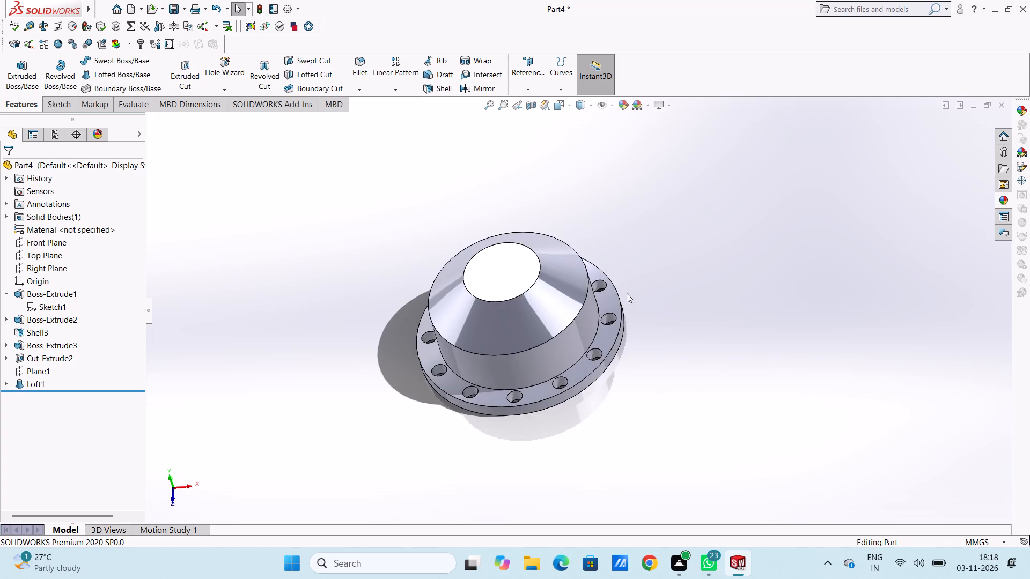
{"action": "middle_click_drag", "start_coordinate": [634, 320], "coordinate": [626, 224]}
{"action": "middle_click_drag", "start_coordinate": [622, 225], "coordinate": [621, 258]}
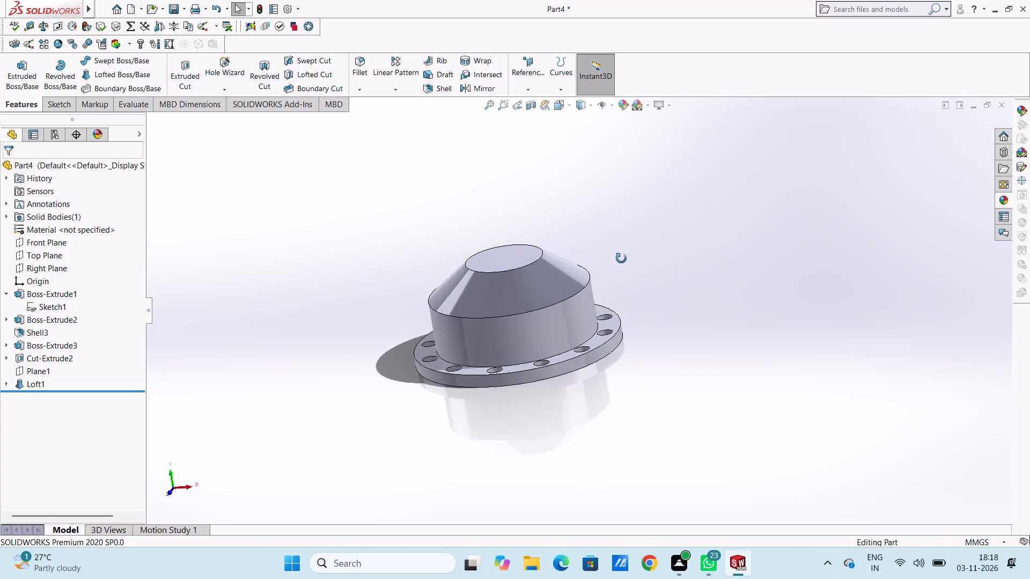
{"action": "middle_click_drag", "start_coordinate": [621, 258], "coordinate": [627, 222]}
{"action": "middle_click_drag", "start_coordinate": [626, 300], "coordinate": [628, 279]}
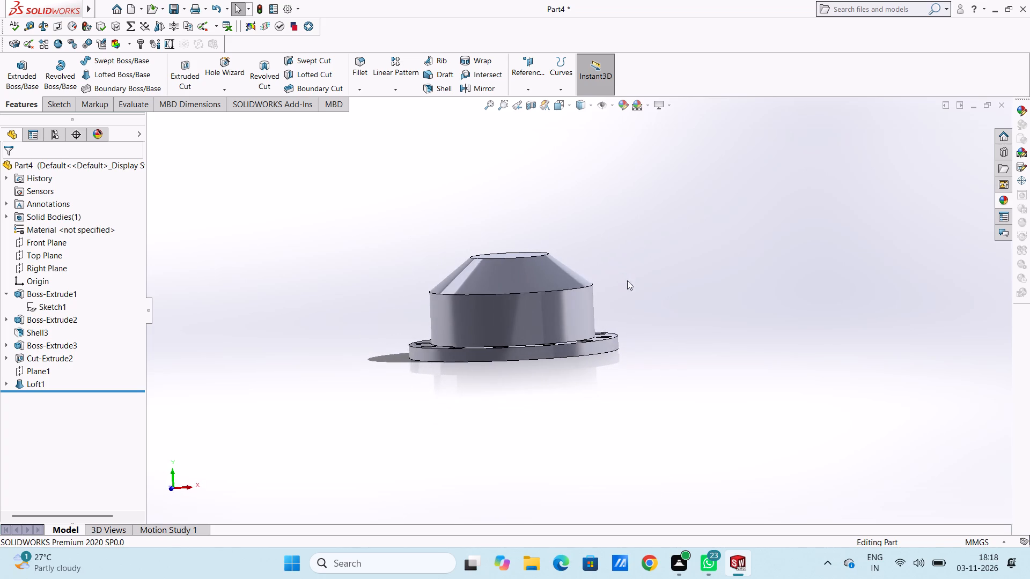
Create a reference plane offset 50 mm above the Top Plane.
{"action": "left_click", "coordinate": [534, 69]}
{"action": "left_click", "coordinate": [538, 100]}
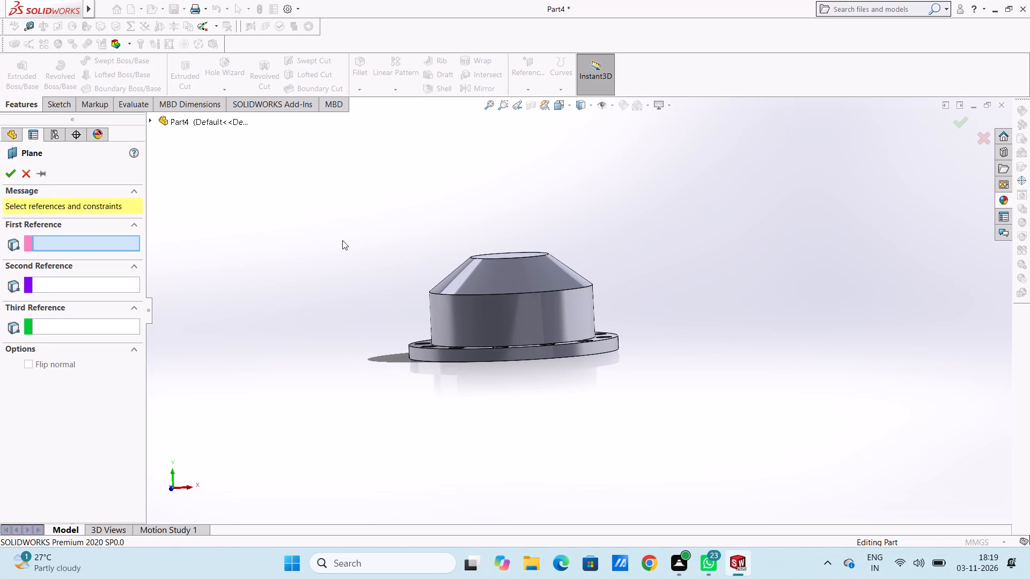
{"action": "left_click", "coordinate": [195, 124]}
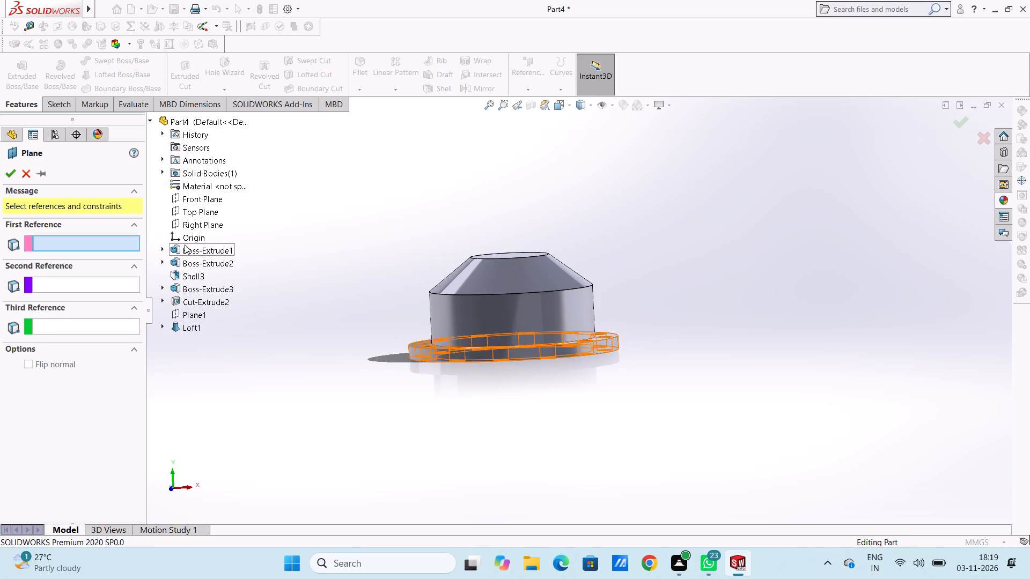
{"action": "left_click", "coordinate": [200, 213]}
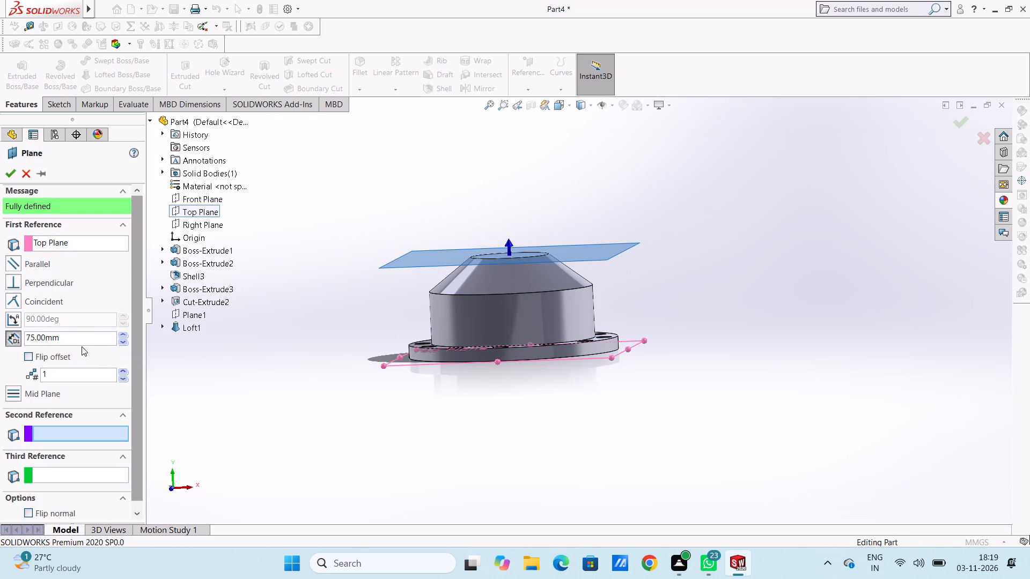
{"action": "middle_click_drag", "start_coordinate": [315, 376], "coordinate": [318, 353]}
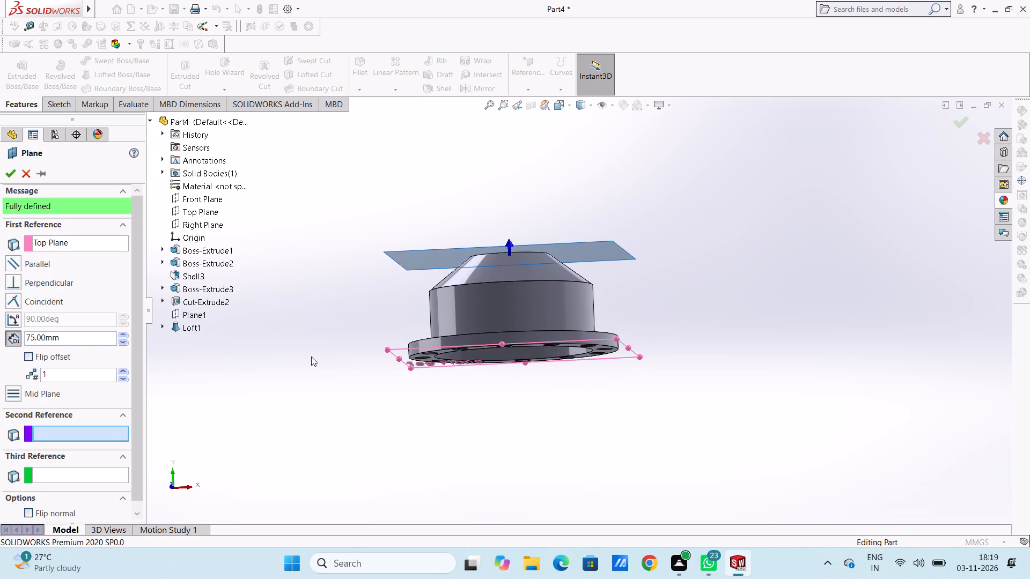
{"action": "double_click", "coordinate": [86, 339]}
{"action": "type", "text": "50"}
{"action": "key", "text": "Return"}
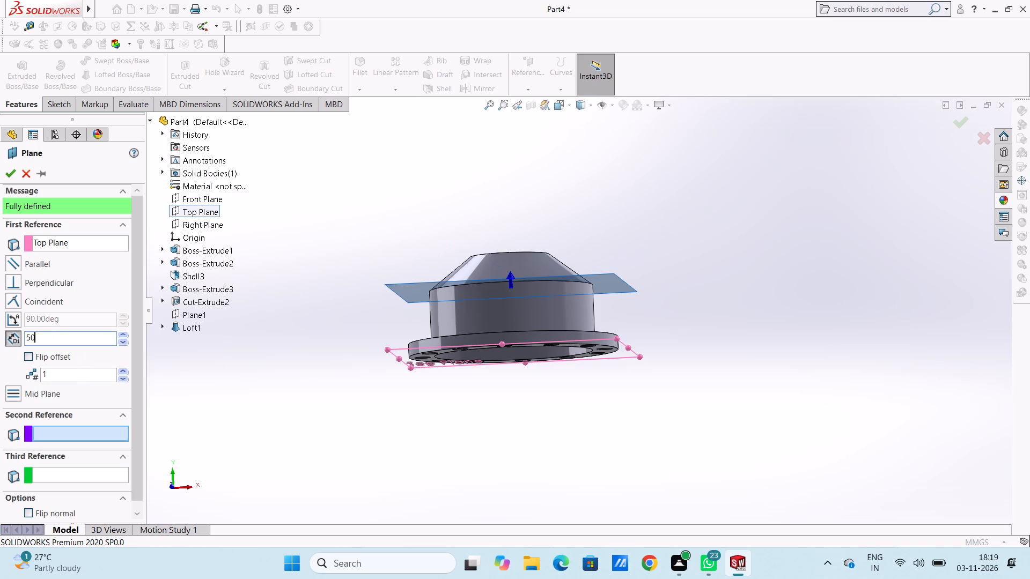
{"action": "left_click", "coordinate": [8, 173]}
{"action": "left_click", "coordinate": [259, 202]}
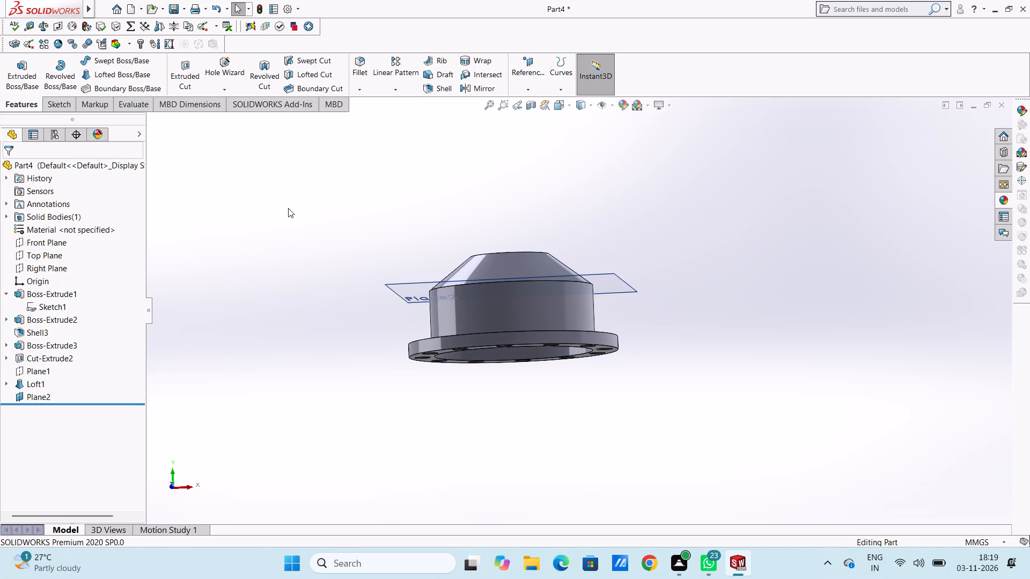
Start a sketch on the new 50 mm offset plane and draw an origin-centred circle of about 62.5 mm radius.
{"action": "key", "text": "ctrl+5"}
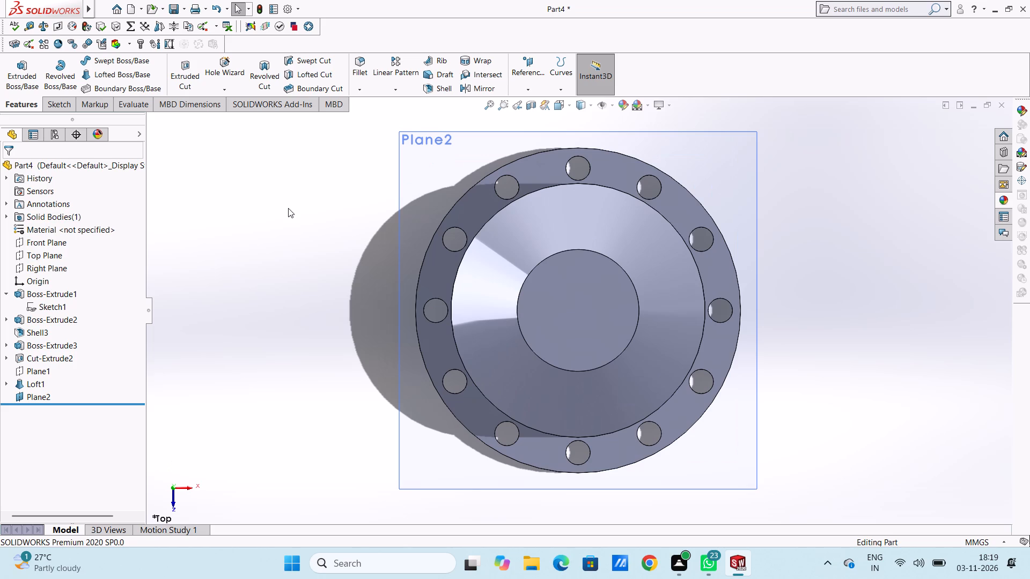
{"action": "scroll", "coordinate": [652, 258], "scroll_direction": "up", "scroll_amount": 3}
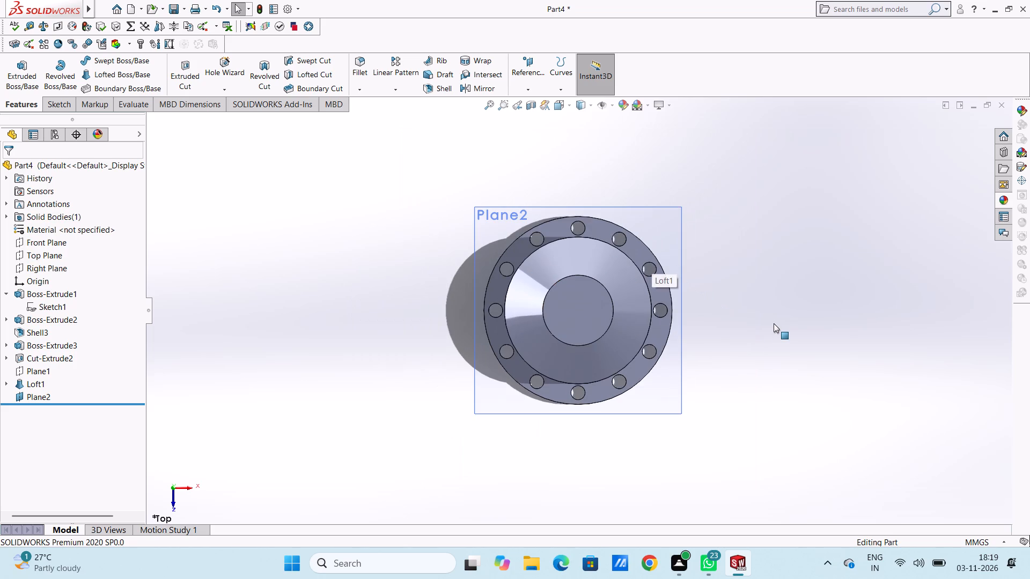
{"action": "left_click", "coordinate": [774, 323]}
{"action": "scroll", "coordinate": [676, 338], "scroll_direction": "down", "scroll_amount": 1}
{"action": "left_click", "coordinate": [654, 204]}
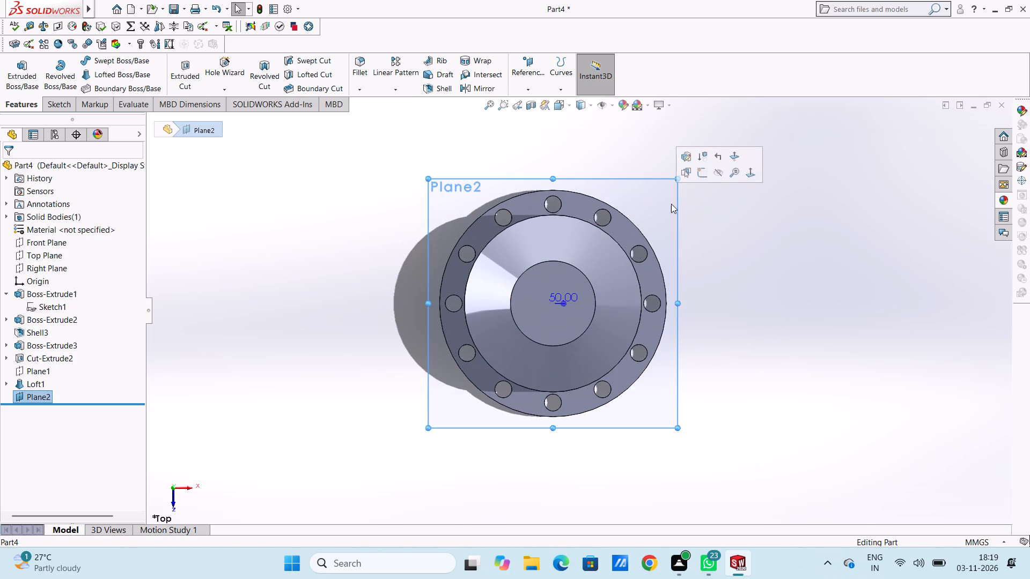
{"action": "left_click", "coordinate": [701, 174]}
{"action": "left_click", "coordinate": [726, 249]}
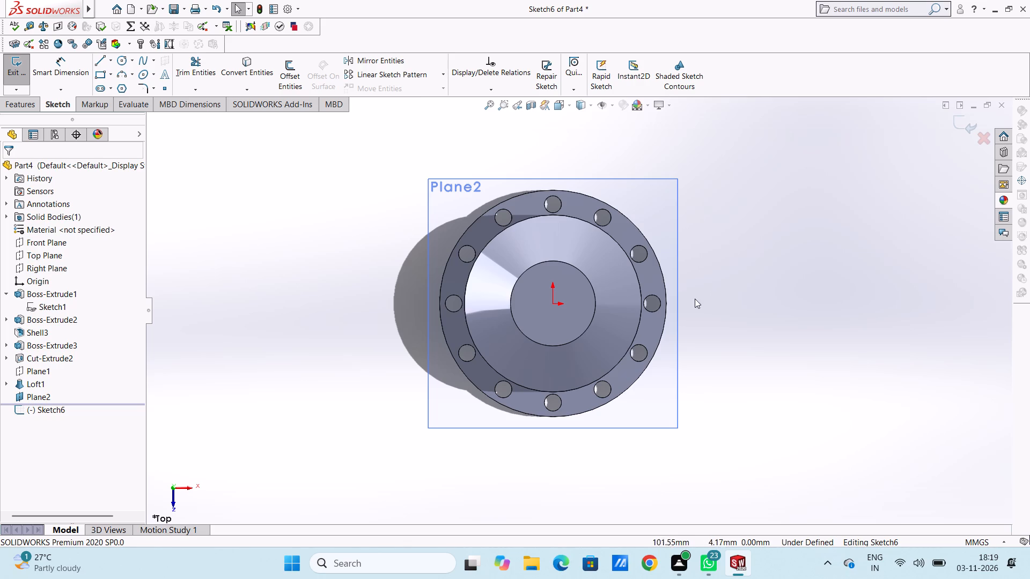
{"action": "left_click", "coordinate": [118, 60]}
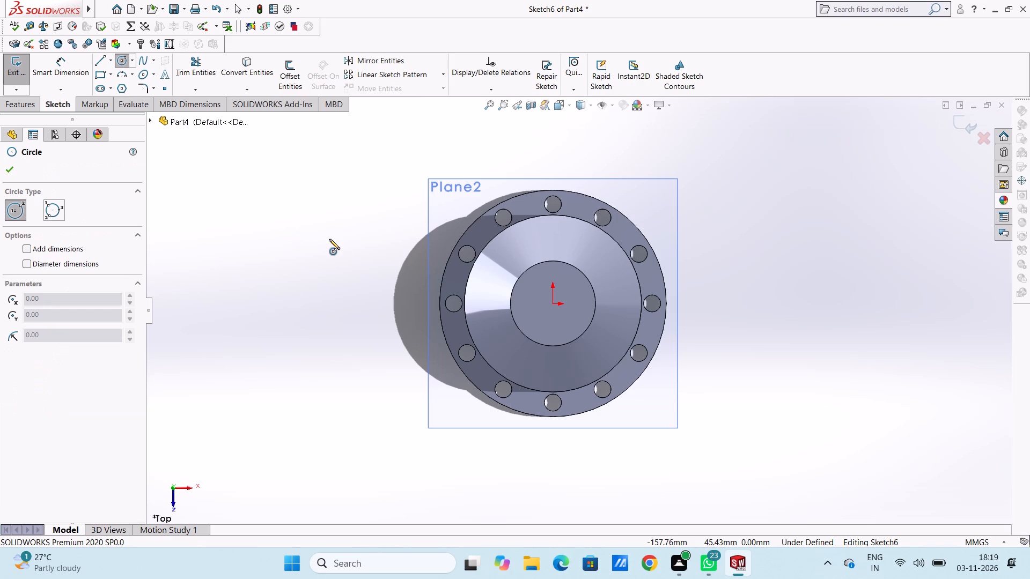
{"action": "left_click", "coordinate": [553, 305]}
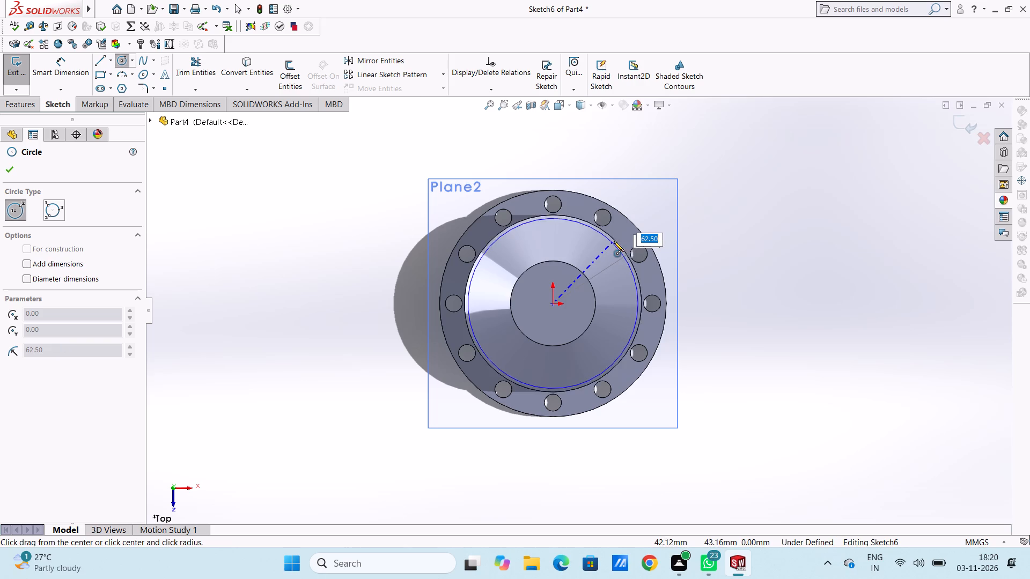
{"action": "left_click", "coordinate": [614, 241]}
{"action": "right_click", "coordinate": [770, 172]}
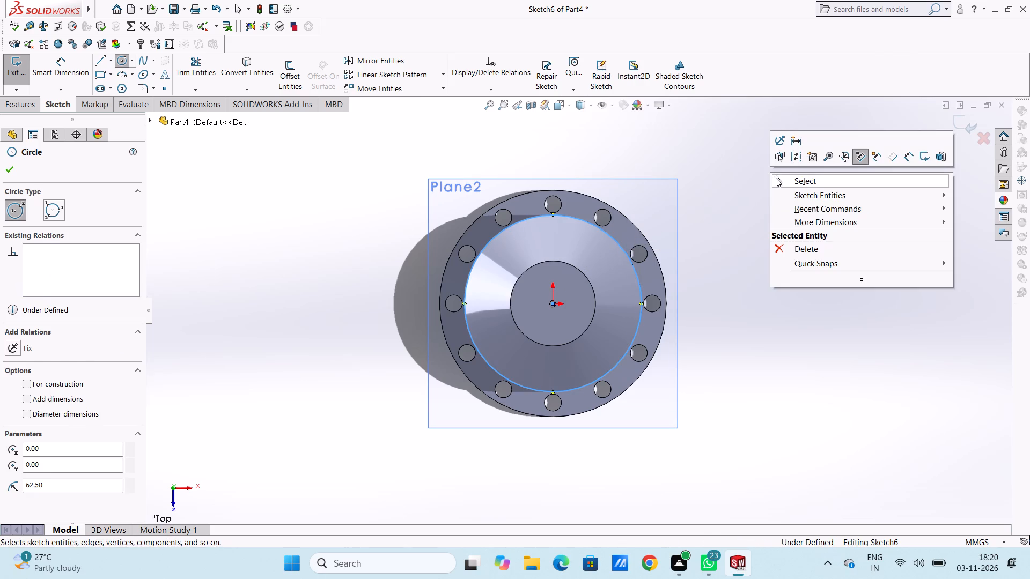
{"action": "left_click", "coordinate": [776, 178]}
{"action": "left_click", "coordinate": [754, 197]}
Dimension the new circle's diameter and set it to 124 mm.
{"action": "left_click", "coordinate": [74, 66]}
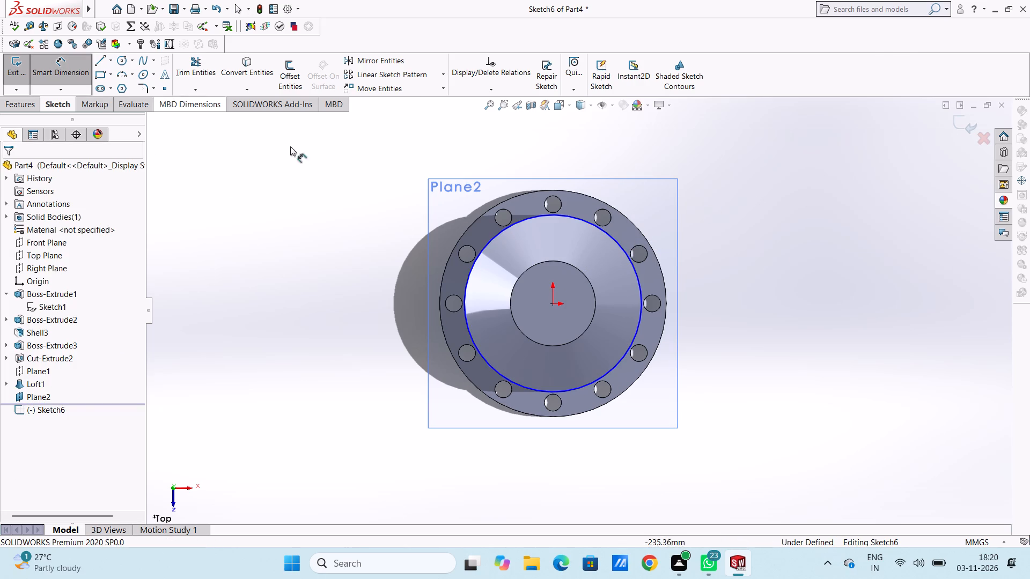
{"action": "left_click", "coordinate": [576, 218]}
{"action": "left_click", "coordinate": [792, 205]}
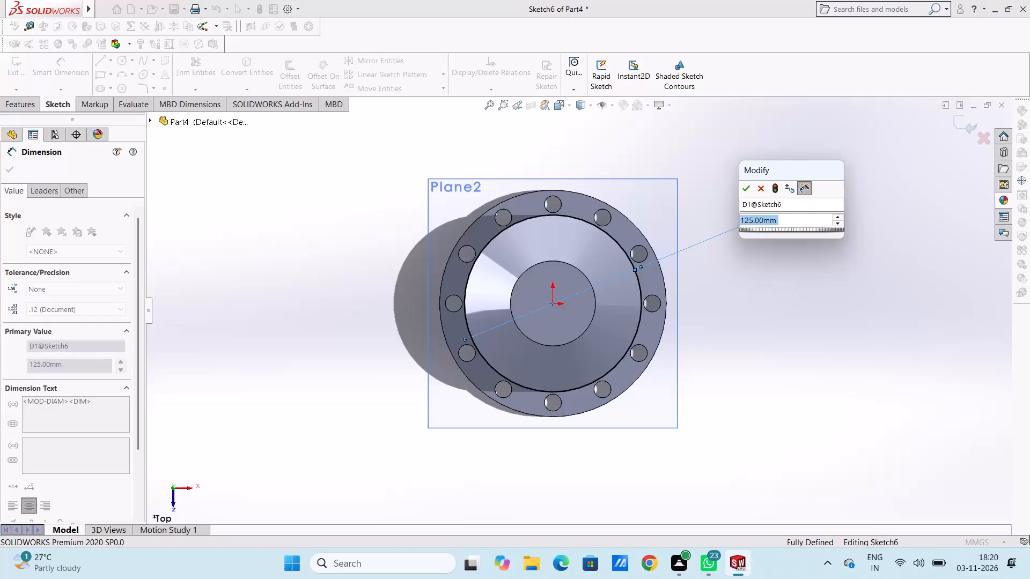
{"action": "type", "text": "124"}
{"action": "key", "text": "Return"}
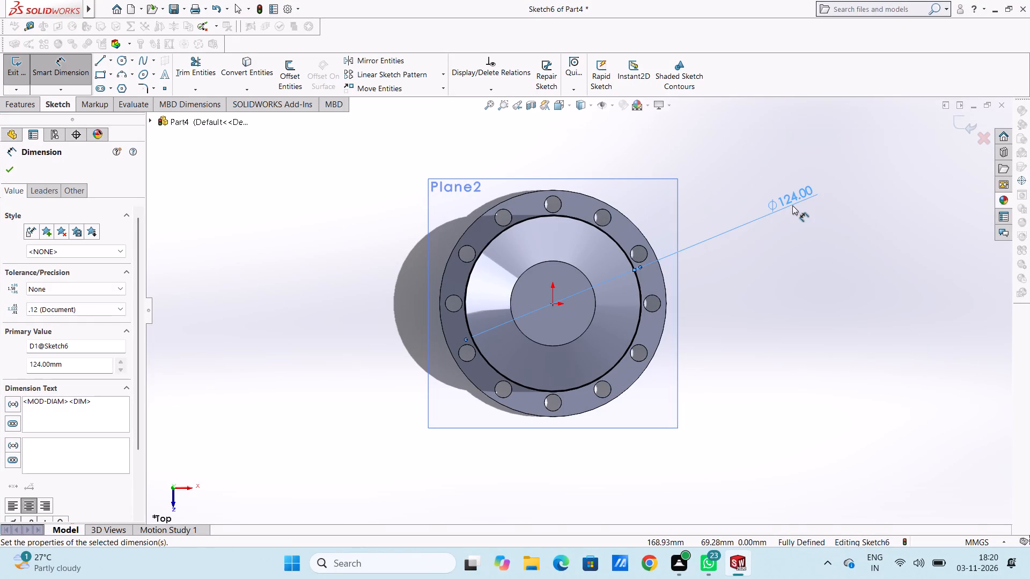
{"action": "left_click", "coordinate": [752, 329]}
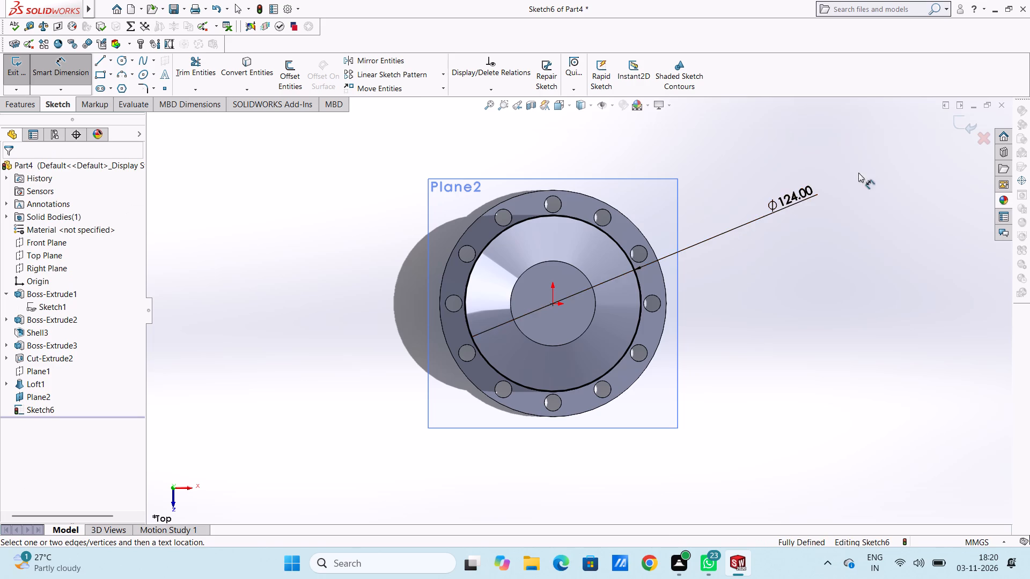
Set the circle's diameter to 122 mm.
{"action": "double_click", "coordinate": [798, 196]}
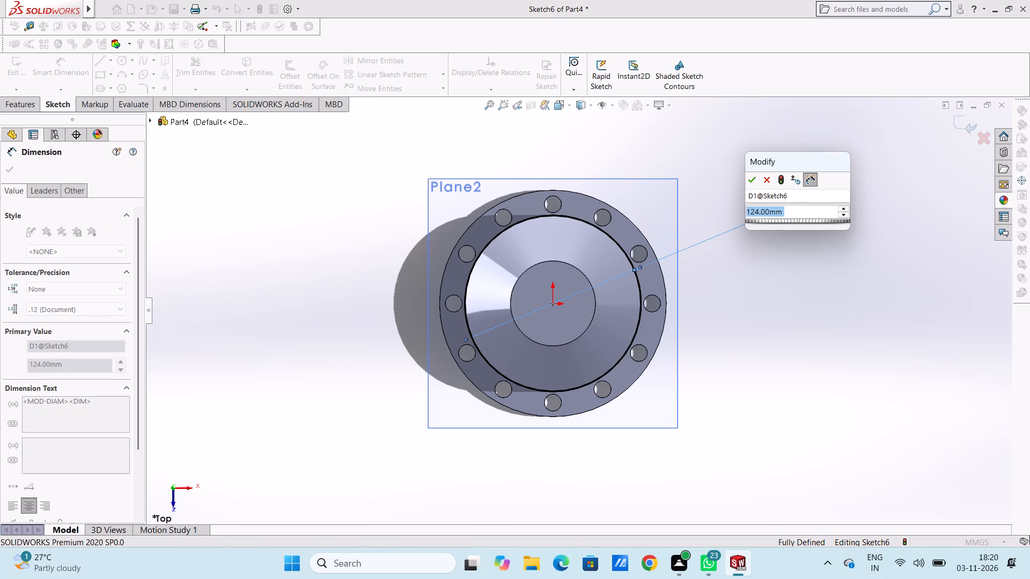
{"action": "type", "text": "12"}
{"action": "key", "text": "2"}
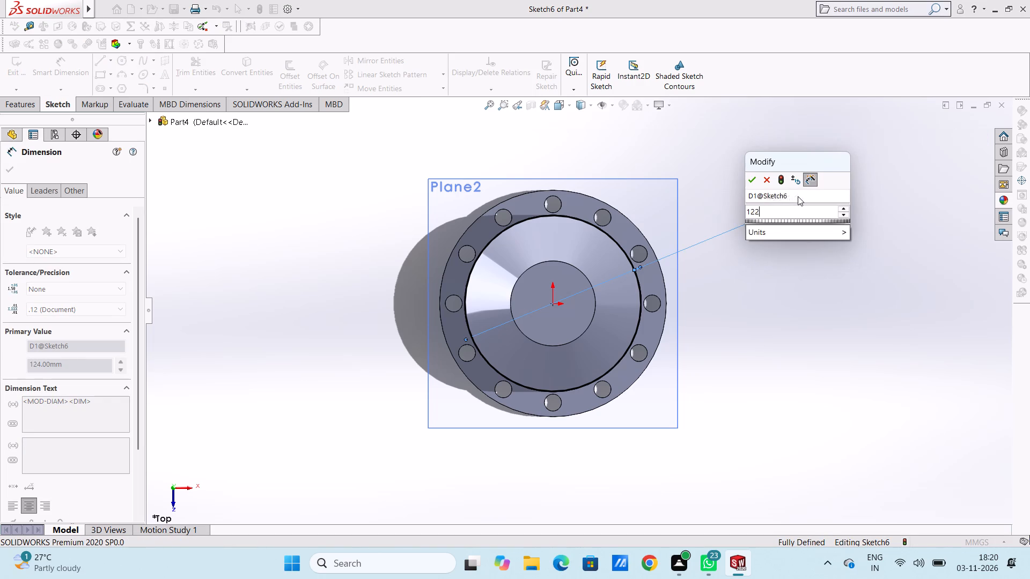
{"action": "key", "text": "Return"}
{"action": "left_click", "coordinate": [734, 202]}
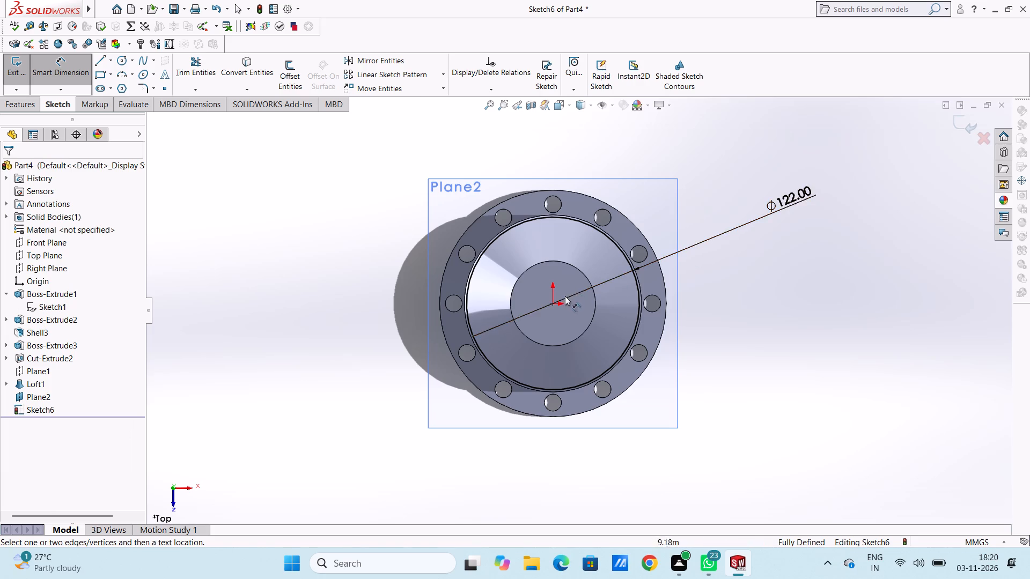
Set the circle's diameter to 125 mm and leave the dimension tool.
{"action": "scroll", "coordinate": [564, 257], "scroll_direction": "down", "scroll_amount": 3}
{"action": "scroll", "coordinate": [565, 255], "scroll_direction": "up", "scroll_amount": 2}
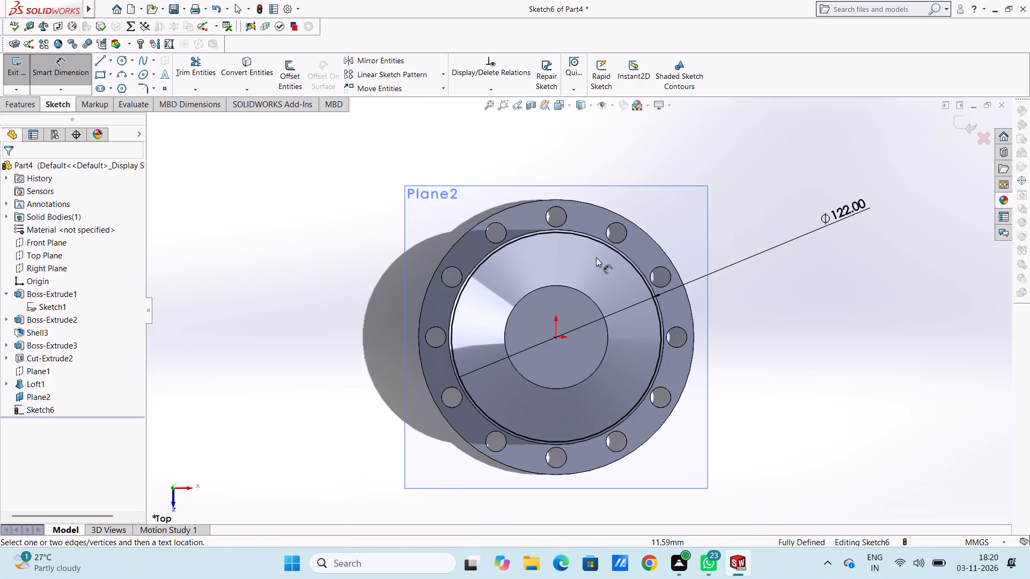
{"action": "double_click", "coordinate": [855, 209]}
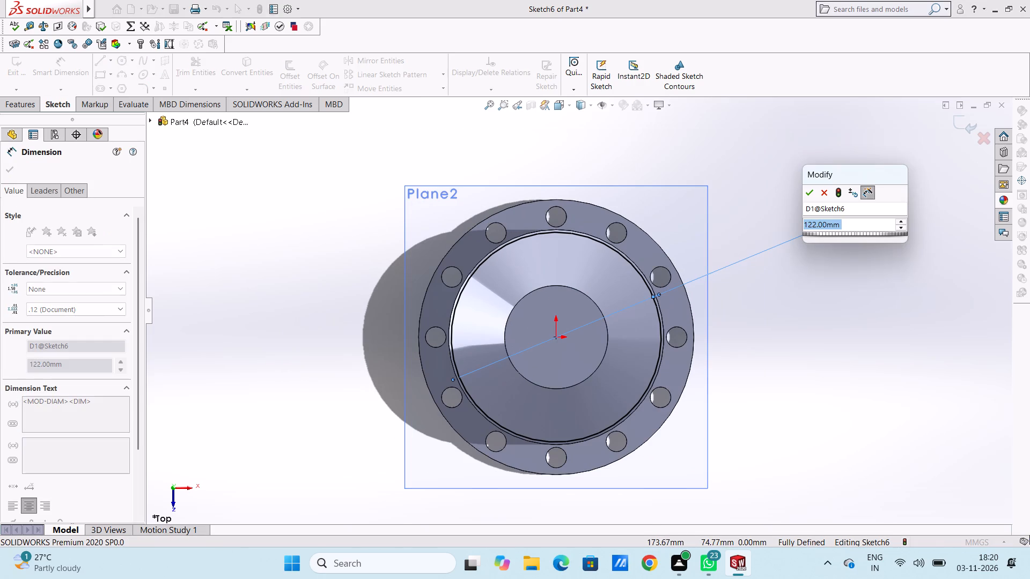
{"action": "type", "text": "125"}
{"action": "key", "text": "Return"}
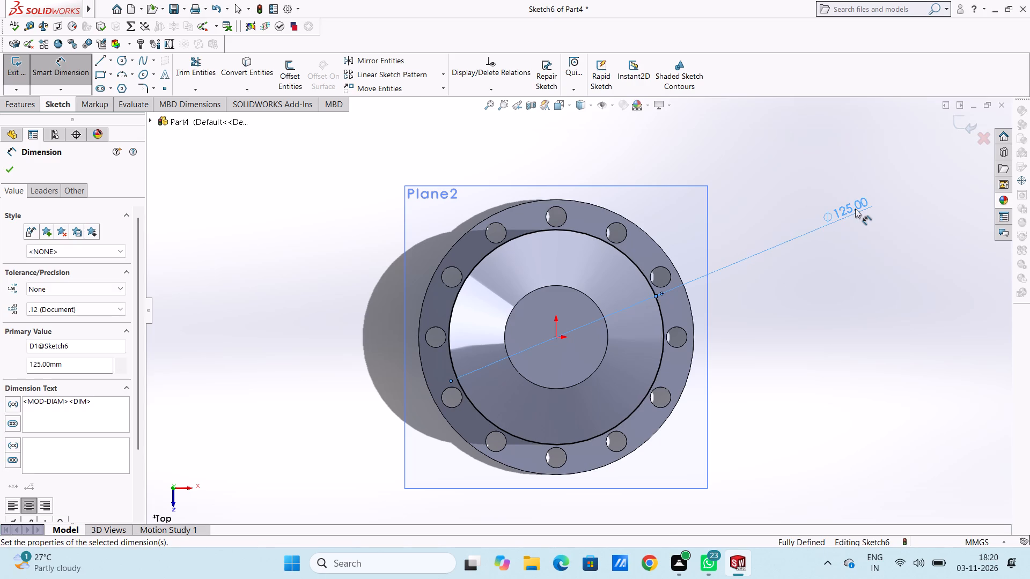
{"action": "left_click", "coordinate": [842, 339]}
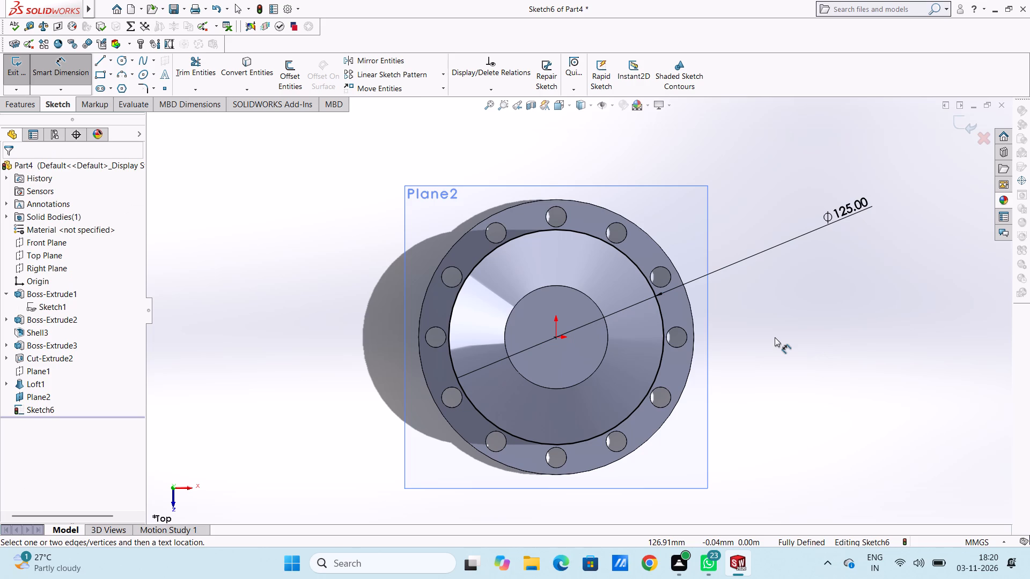
{"action": "left_click", "coordinate": [61, 77]}
{"action": "left_click", "coordinate": [293, 225]}
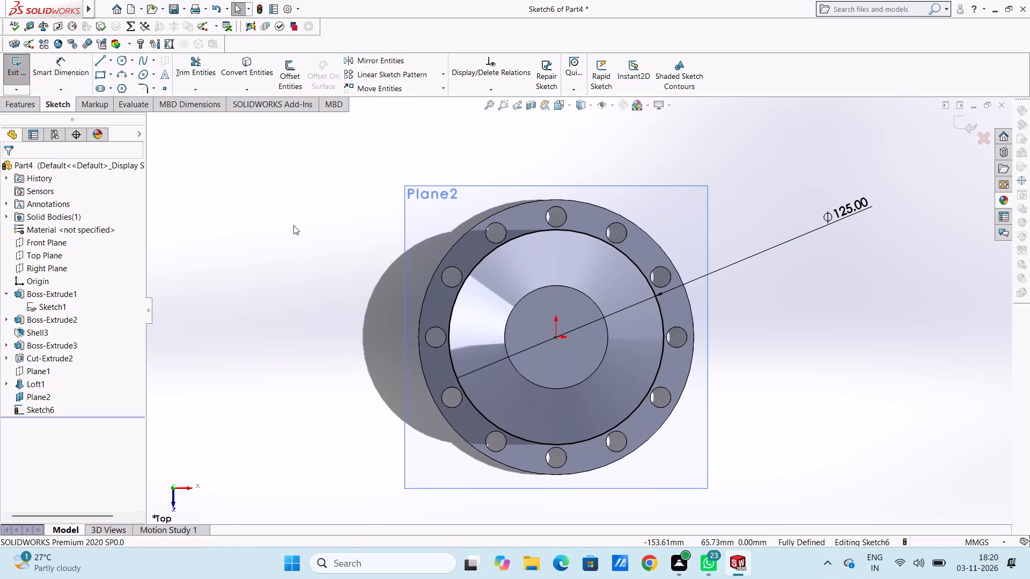
Draw a vertical line about 62.5 mm long from the origin up to the 125 mm circle.
{"action": "left_click", "coordinate": [100, 65]}
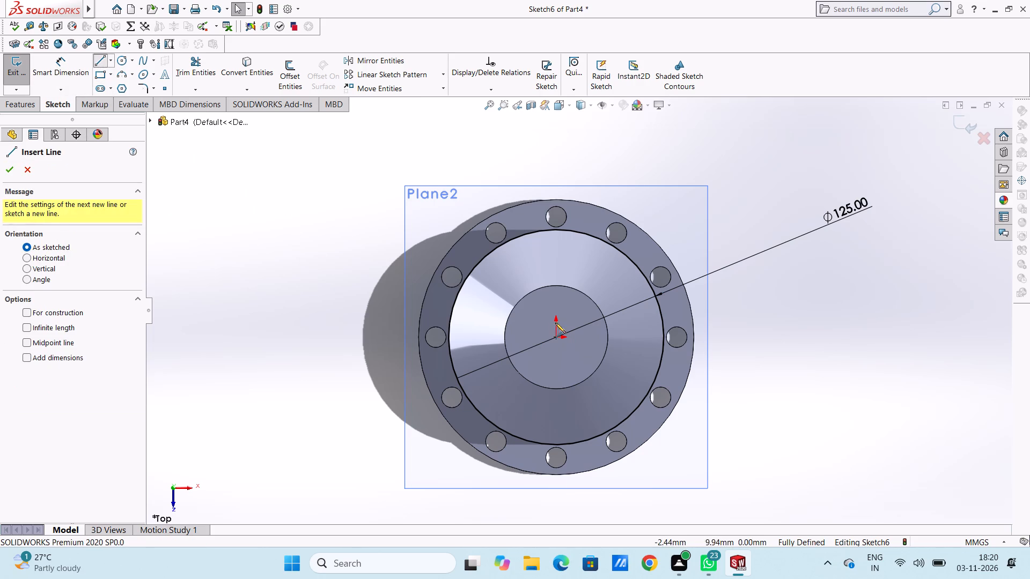
{"action": "left_click", "coordinate": [557, 339]}
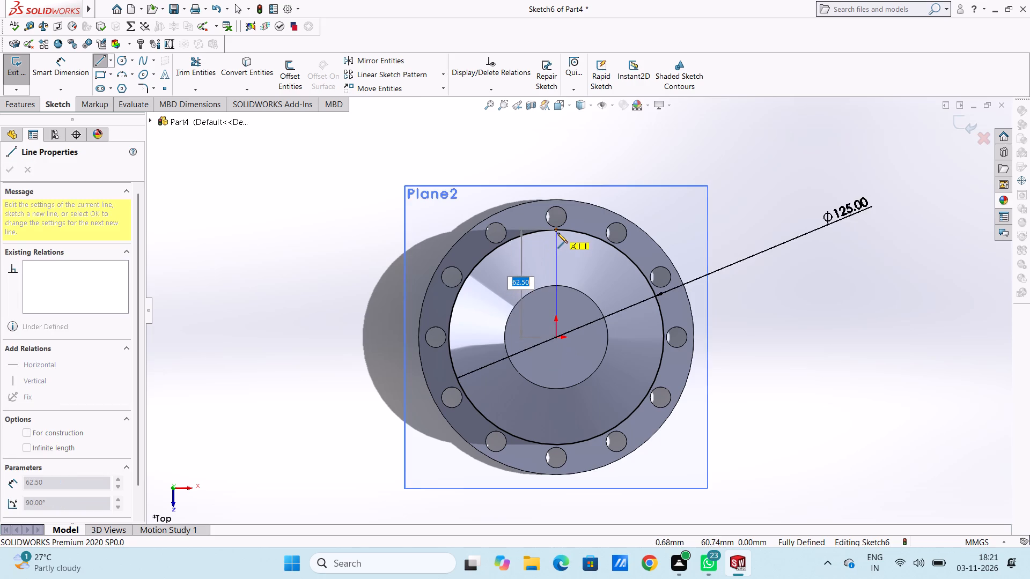
{"action": "left_click", "coordinate": [558, 231]}
{"action": "right_click", "coordinate": [722, 138]}
{"action": "left_click", "coordinate": [725, 146]}
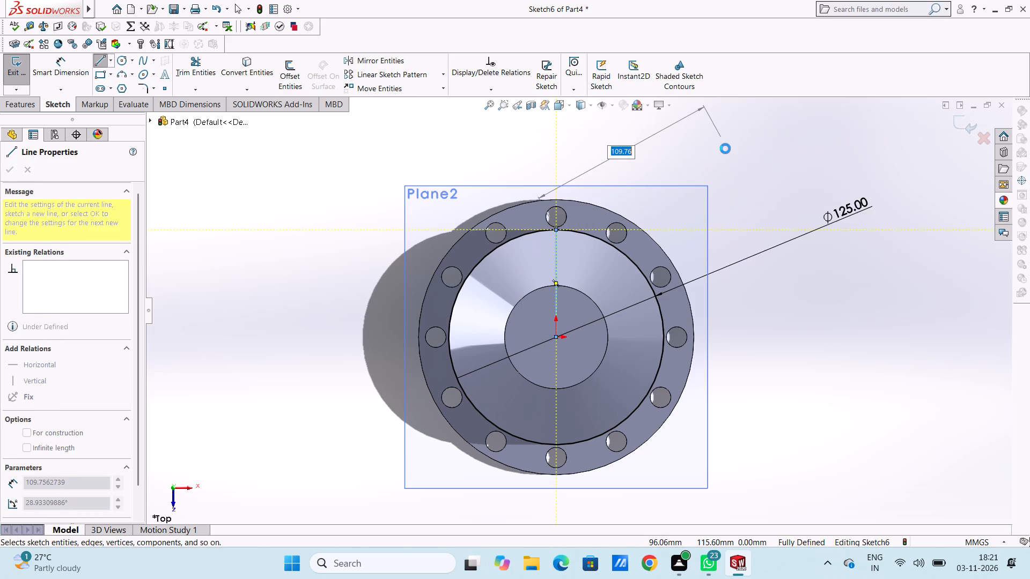
{"action": "left_click", "coordinate": [724, 153]}
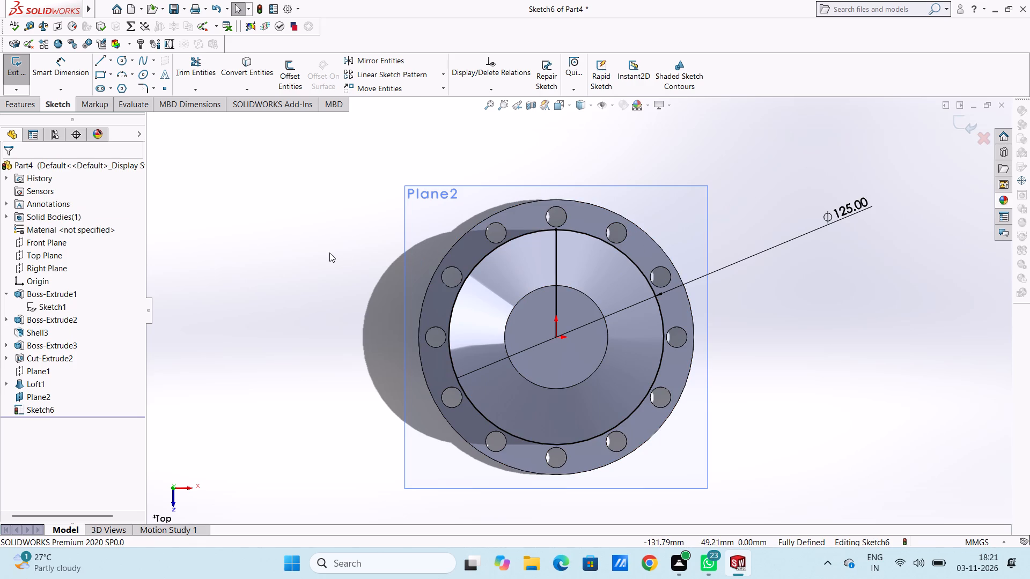
{"action": "left_click", "coordinate": [101, 60]}
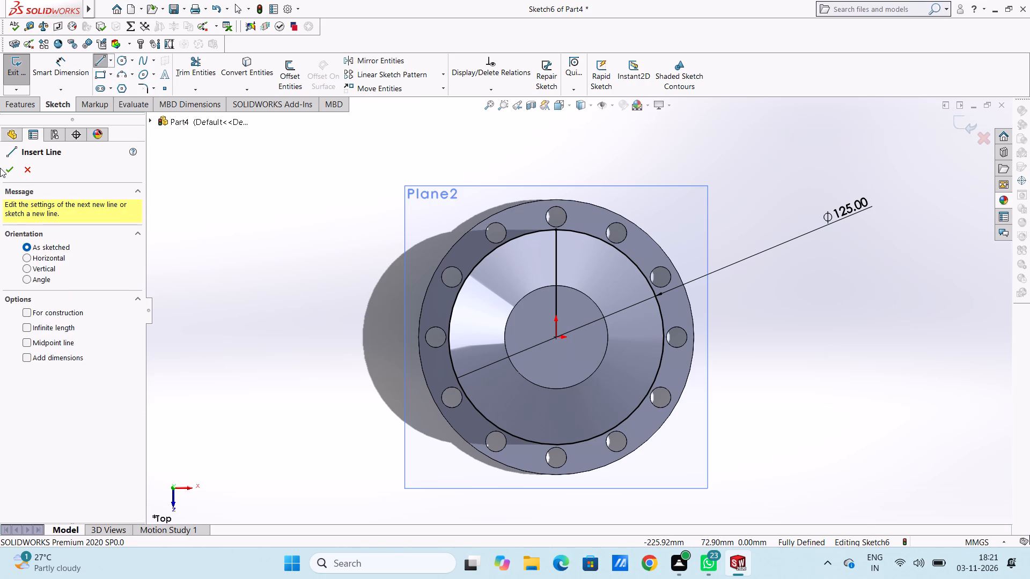
{"action": "left_click", "coordinate": [13, 167]}
Offset the vertical line from the origin by 7.5 mm bi-directionally, giving a parallel line on each side.
{"action": "left_click", "coordinate": [290, 69]}
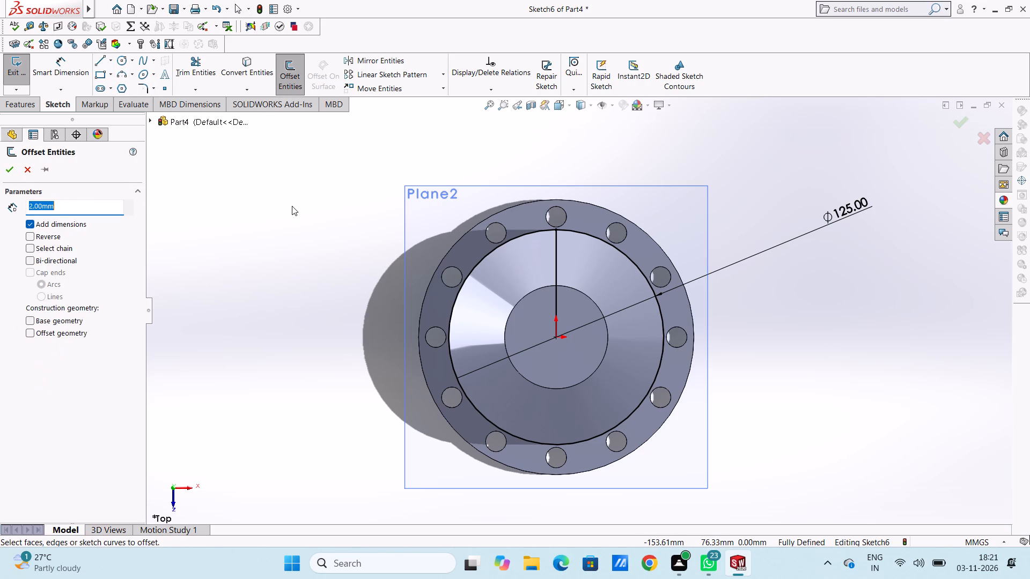
{"action": "type", "text": "2.5"}
{"action": "key", "text": "Return"}
{"action": "left_click", "coordinate": [29, 262]}
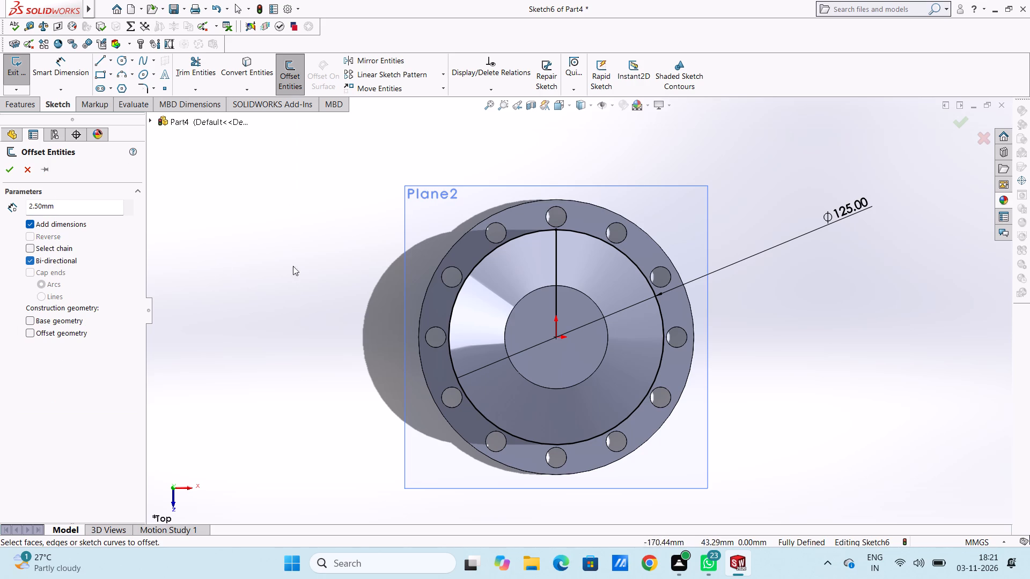
{"action": "left_click", "coordinate": [555, 256]}
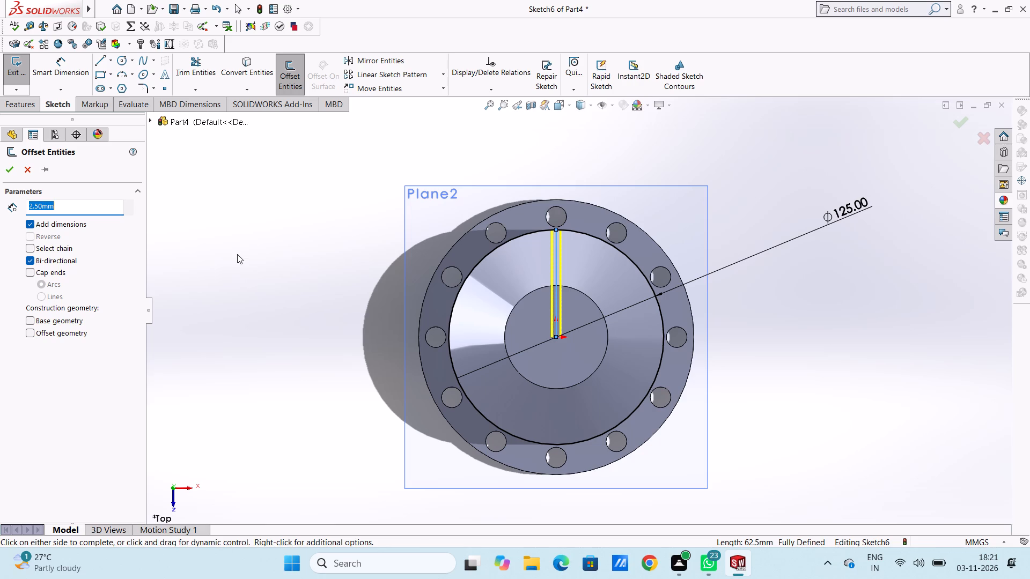
{"action": "type", "text": "7.5"}
{"action": "key", "text": "Return"}
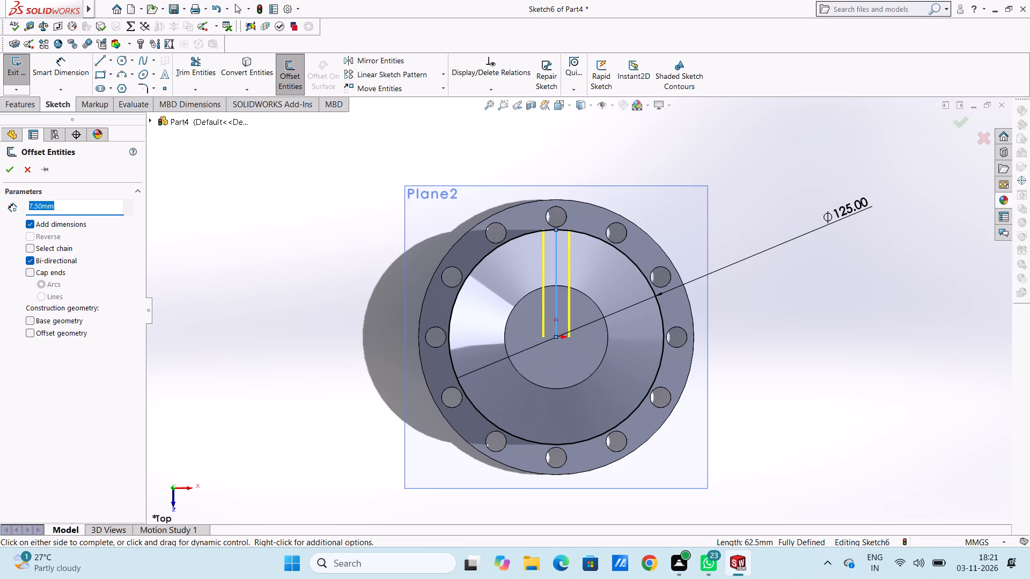
{"action": "left_click", "coordinate": [10, 171]}
{"action": "left_click", "coordinate": [276, 288]}
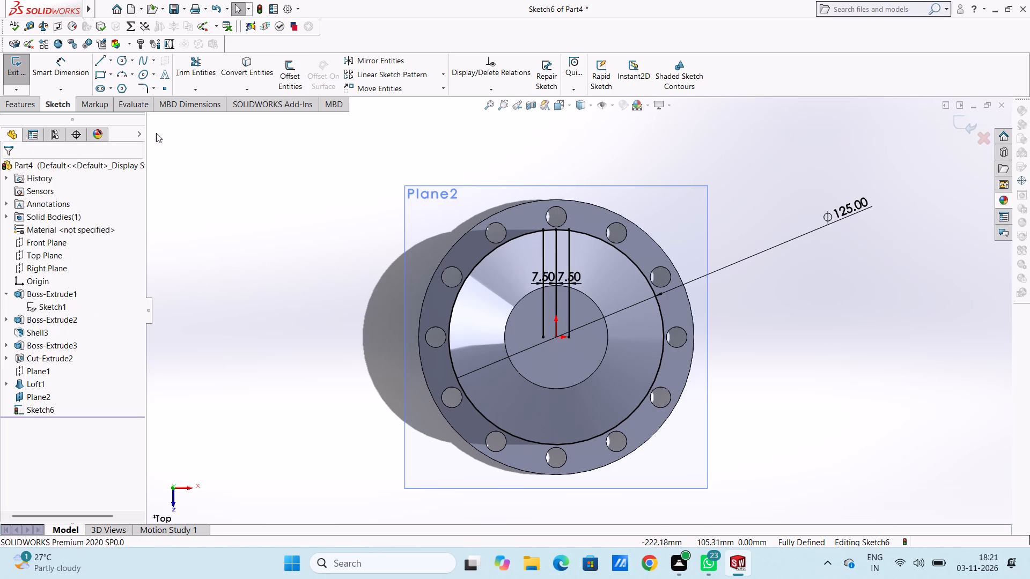
Draw a 15 mm horizontal line joining the upper endpoints of the two offset lines.
{"action": "left_click", "coordinate": [98, 63]}
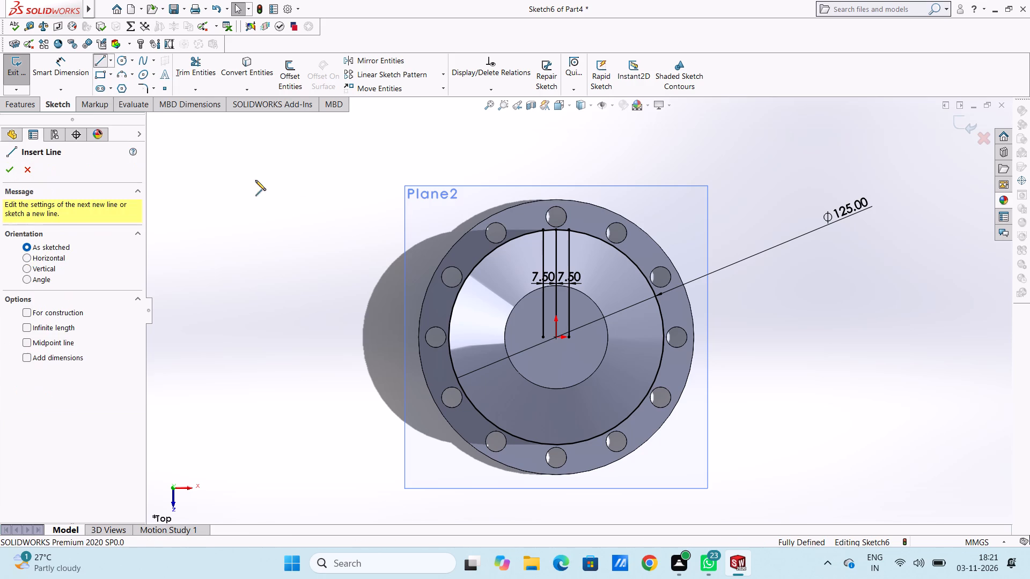
{"action": "scroll", "coordinate": [591, 239], "scroll_direction": "down", "scroll_amount": 4}
{"action": "scroll", "coordinate": [488, 281], "scroll_direction": "down", "scroll_amount": 5}
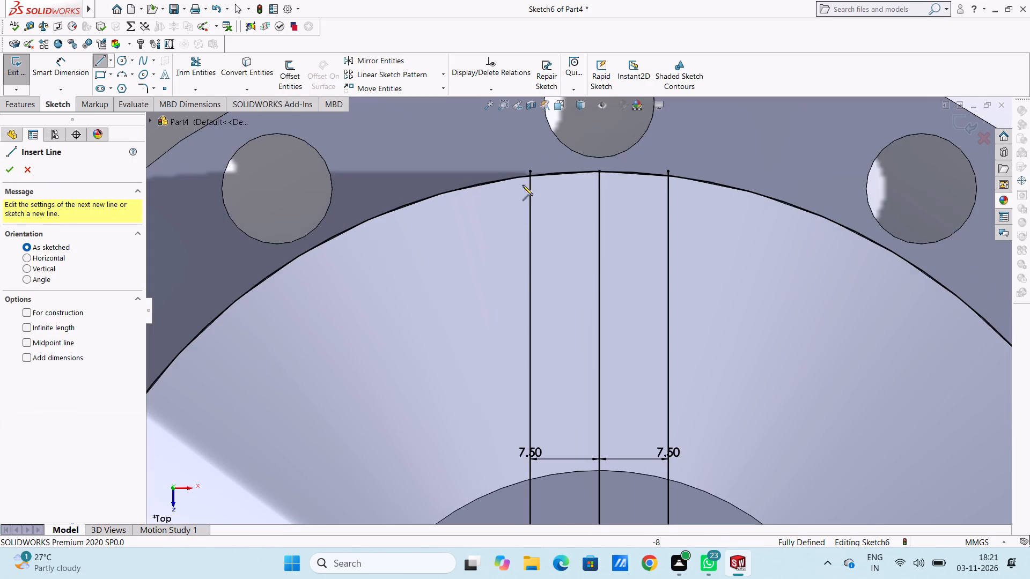
{"action": "left_click", "coordinate": [529, 169]}
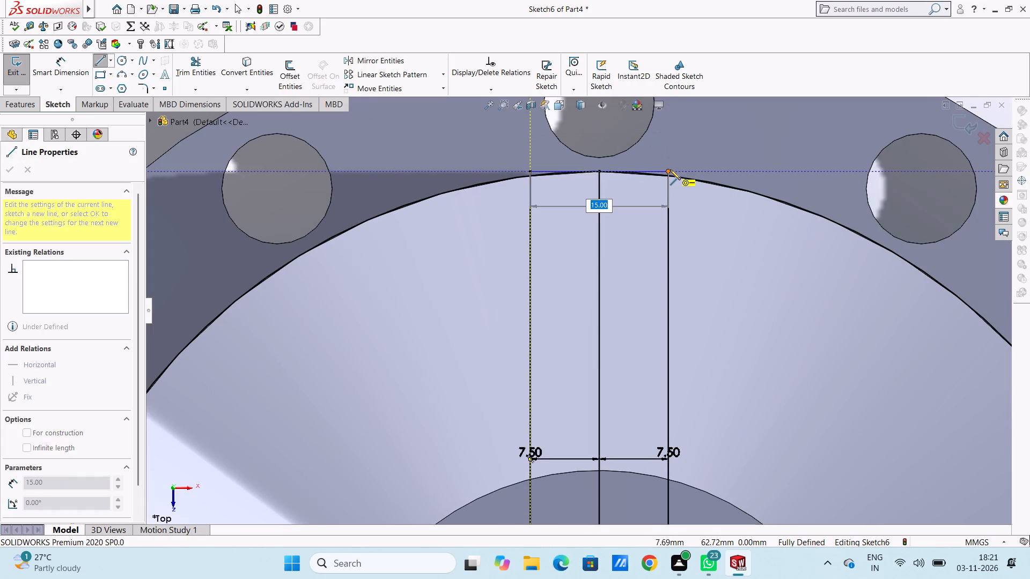
{"action": "left_click", "coordinate": [670, 169]}
{"action": "scroll", "coordinate": [687, 159], "scroll_direction": "up", "scroll_amount": 8}
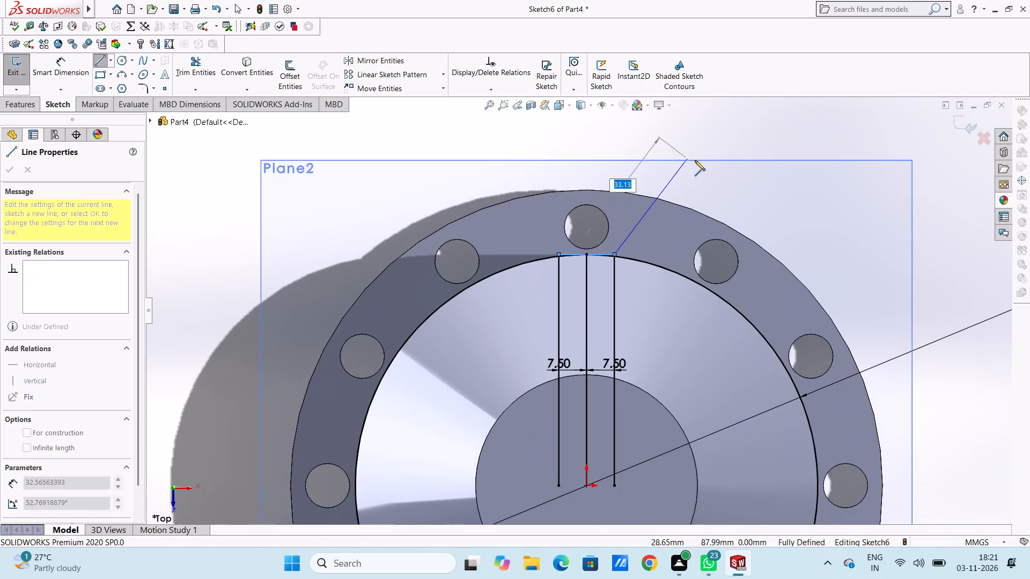
{"action": "right_click", "coordinate": [729, 138]}
{"action": "double_click", "coordinate": [737, 143]}
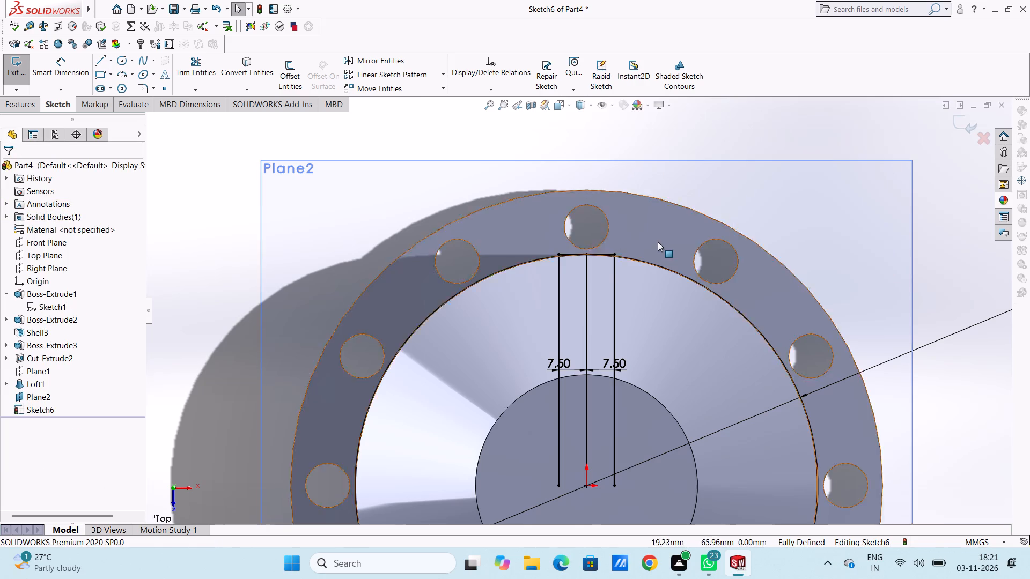
Offset the 15 mm horizontal line by 7.5 mm in one direction only, towards the origin.
{"action": "scroll", "coordinate": [658, 242], "scroll_direction": "up", "scroll_amount": 4}
{"action": "scroll", "coordinate": [569, 425], "scroll_direction": "down", "scroll_amount": 2}
{"action": "scroll", "coordinate": [600, 230], "scroll_direction": "down", "scroll_amount": 1}
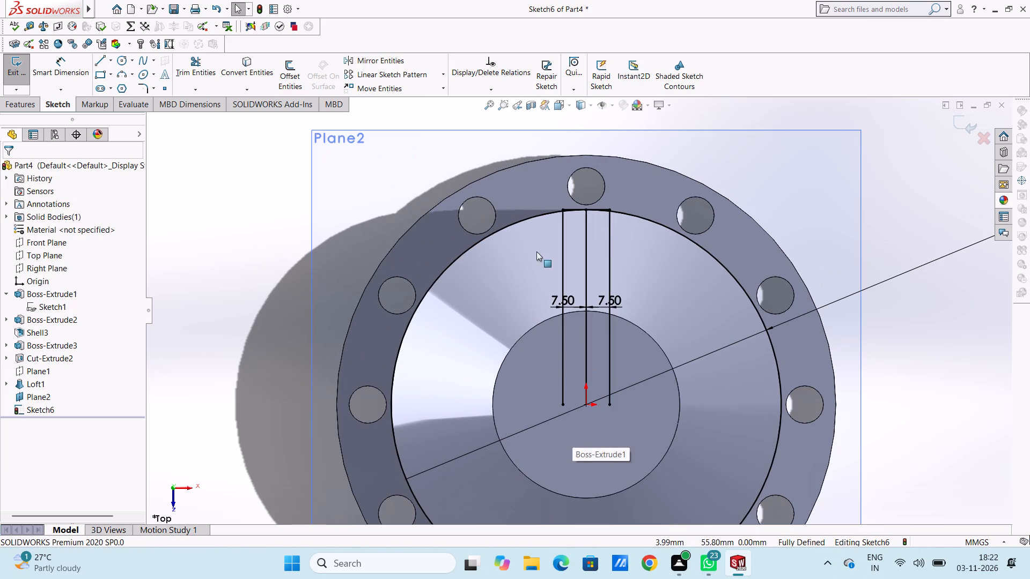
{"action": "left_click", "coordinate": [286, 71]}
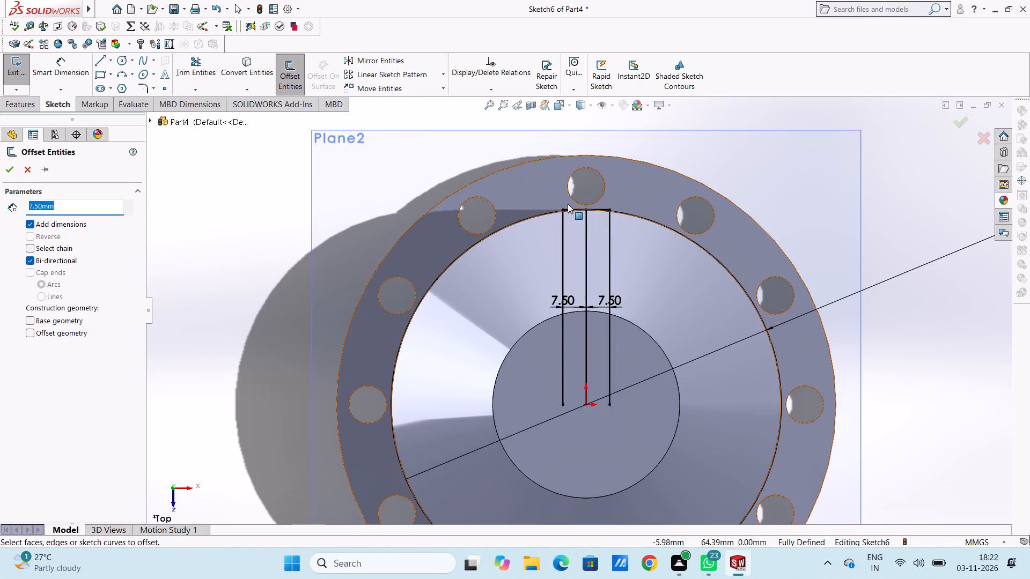
{"action": "left_click", "coordinate": [569, 208]}
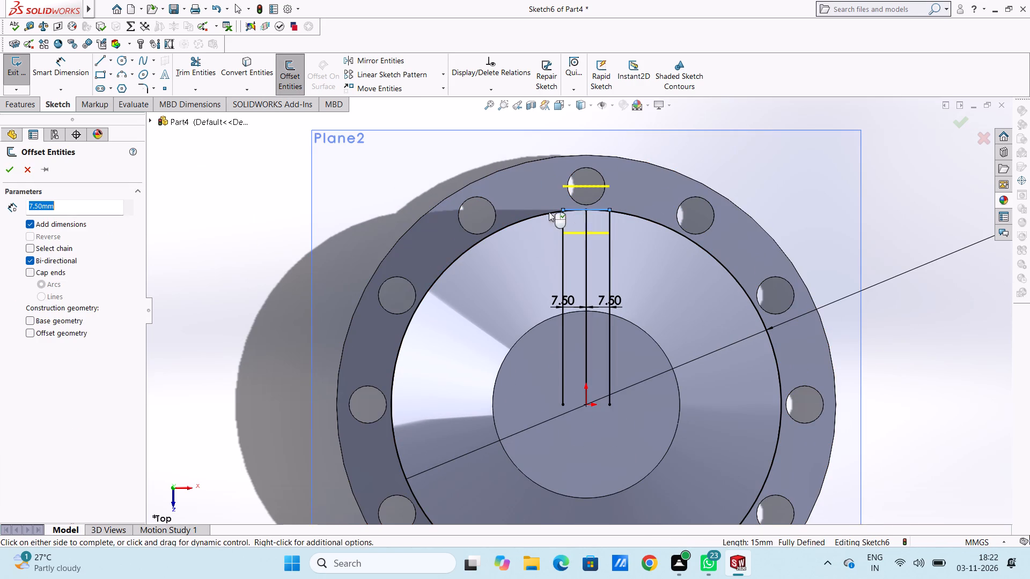
{"action": "left_click", "coordinate": [32, 258]}
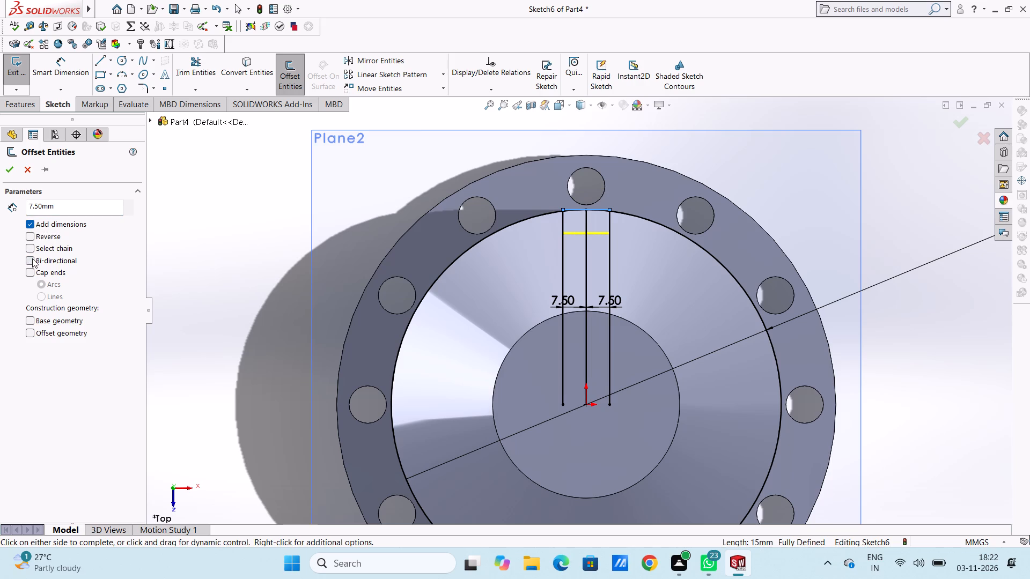
{"action": "left_click", "coordinate": [9, 169]}
{"action": "left_click", "coordinate": [226, 211]}
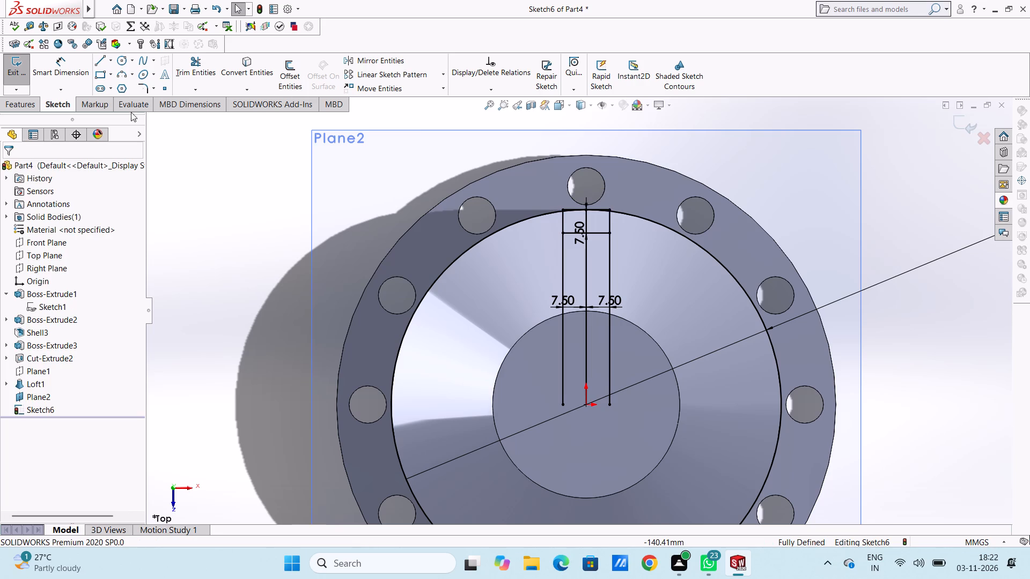
Trim the three vertical lines below the lower horizontal line and remove the centre segment inside the small rectangle.
{"action": "left_click", "coordinate": [194, 67]}
{"action": "scroll", "coordinate": [607, 351], "scroll_direction": "down", "scroll_amount": 2}
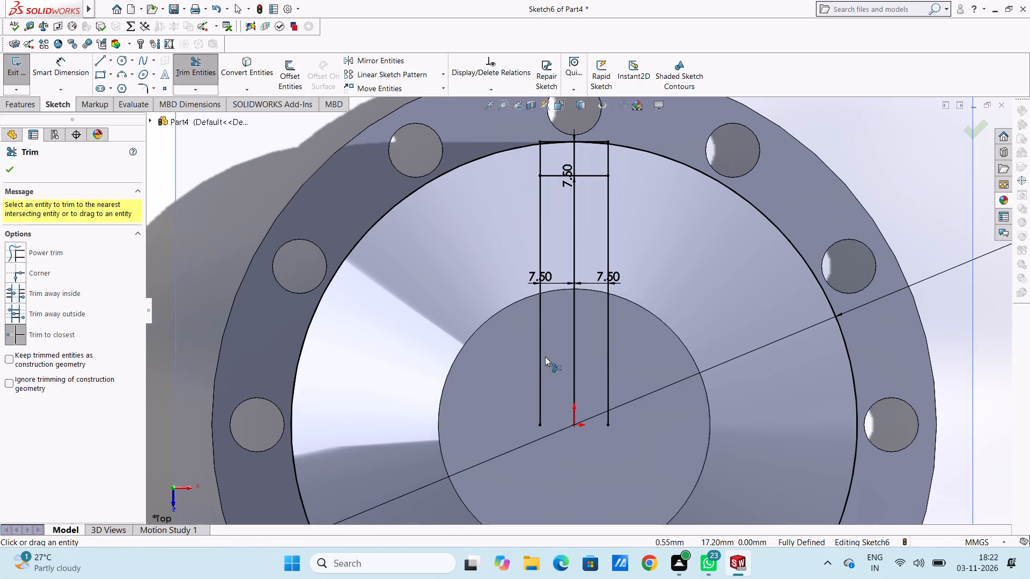
{"action": "left_click", "coordinate": [541, 367]}
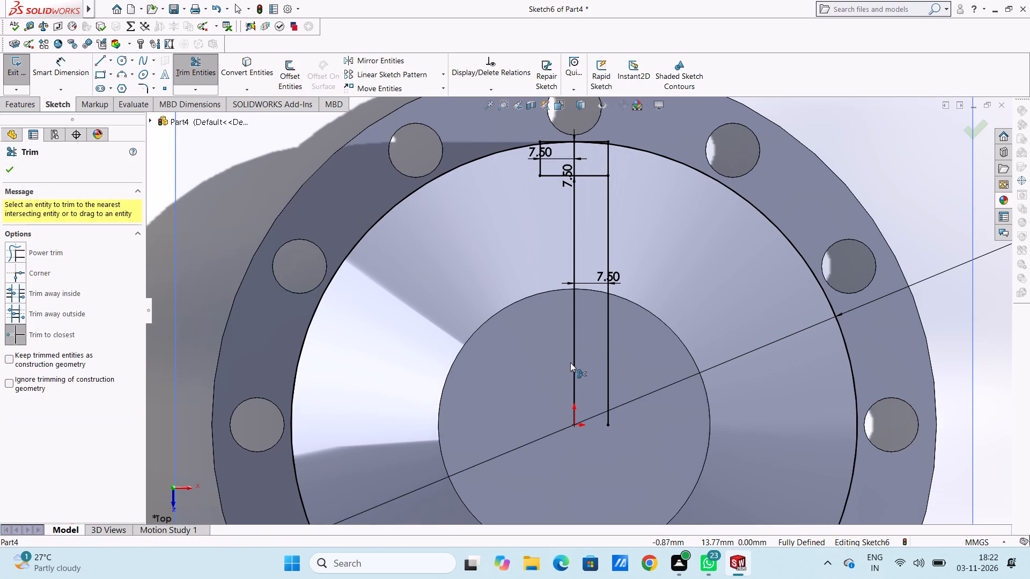
{"action": "left_click", "coordinate": [573, 362]}
{"action": "left_click", "coordinate": [609, 354]}
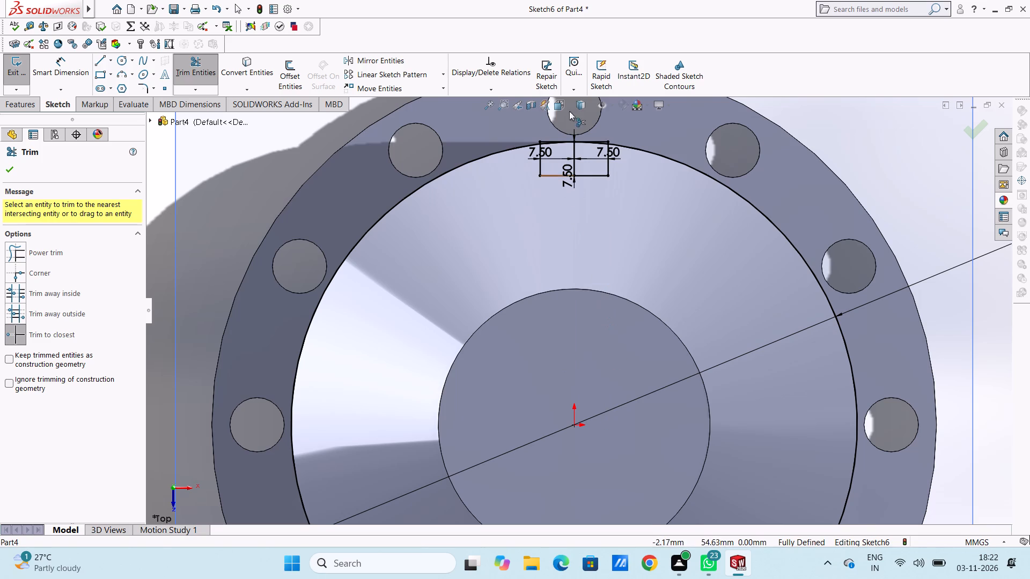
{"action": "scroll", "coordinate": [585, 139], "scroll_direction": "up", "scroll_amount": 2}
{"action": "scroll", "coordinate": [583, 173], "scroll_direction": "down", "scroll_amount": 4}
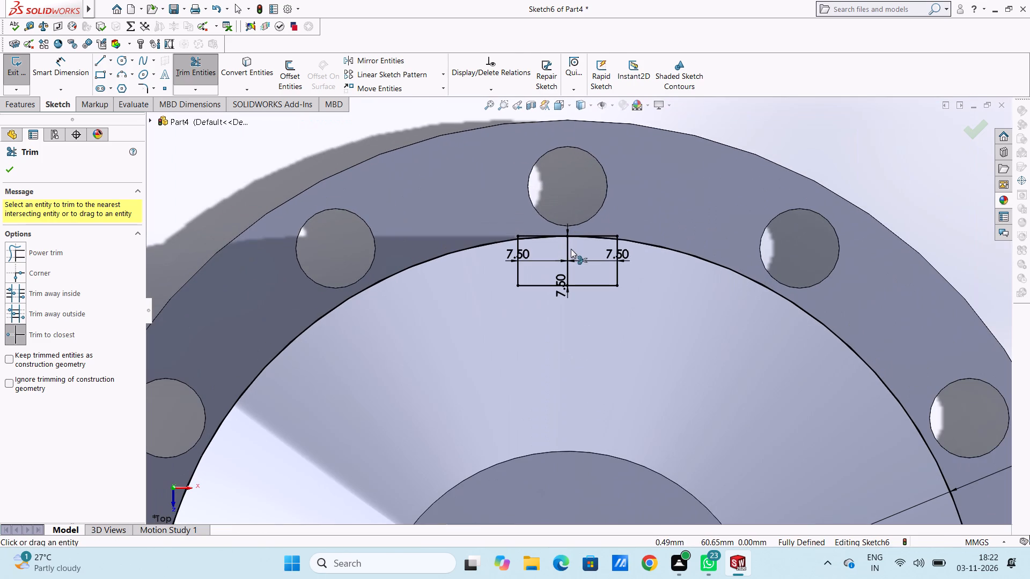
{"action": "left_click", "coordinate": [564, 262]}
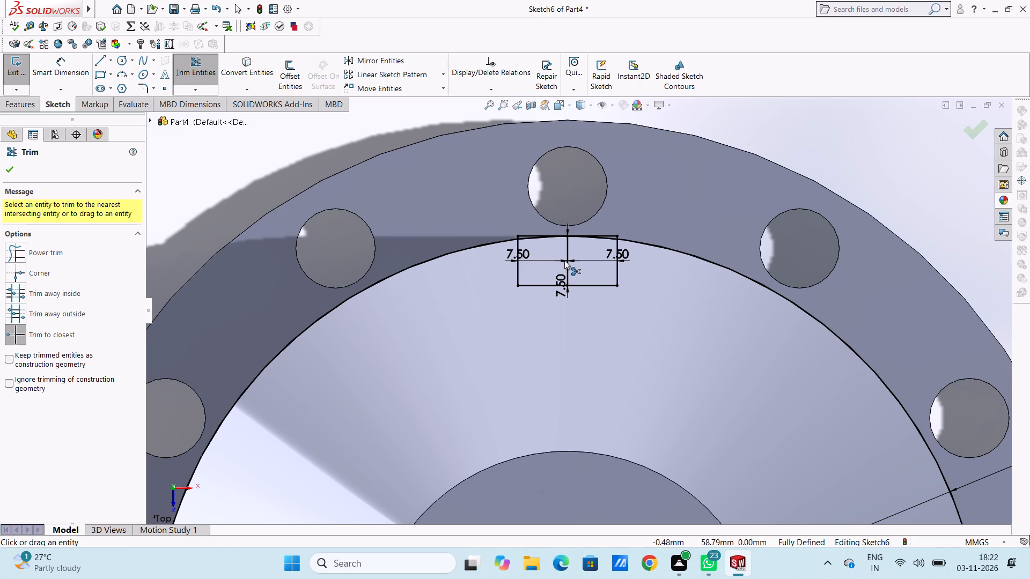
{"action": "left_click", "coordinate": [565, 259]}
{"action": "scroll", "coordinate": [565, 259], "scroll_direction": "up", "scroll_amount": 4}
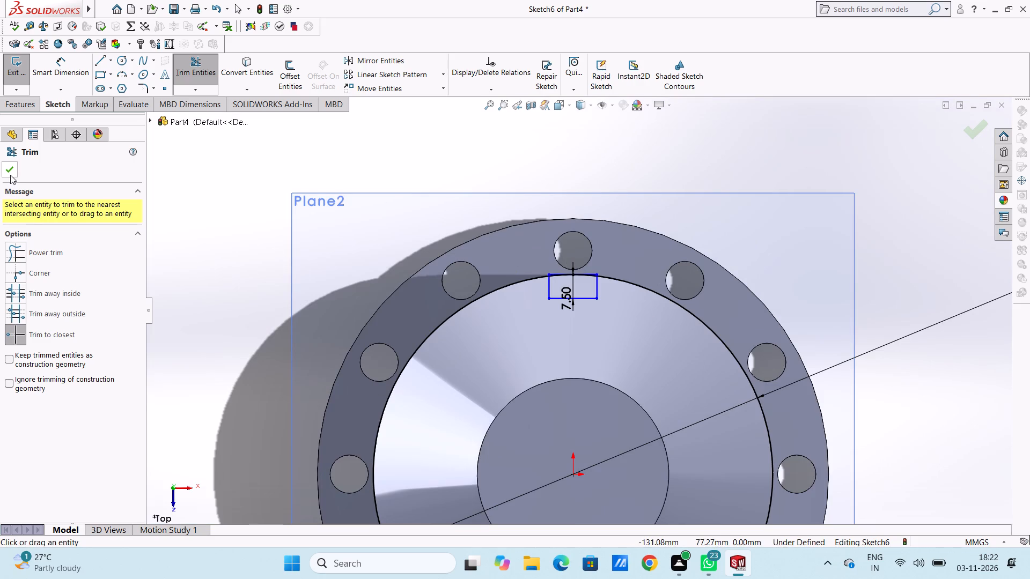
{"action": "left_click", "coordinate": [12, 173]}
{"action": "left_click", "coordinate": [184, 249]}
Dimension the vertical distance from the origin to the small rectangle's lower edge.
{"action": "scroll", "coordinate": [234, 259], "scroll_direction": "up", "scroll_amount": 2}
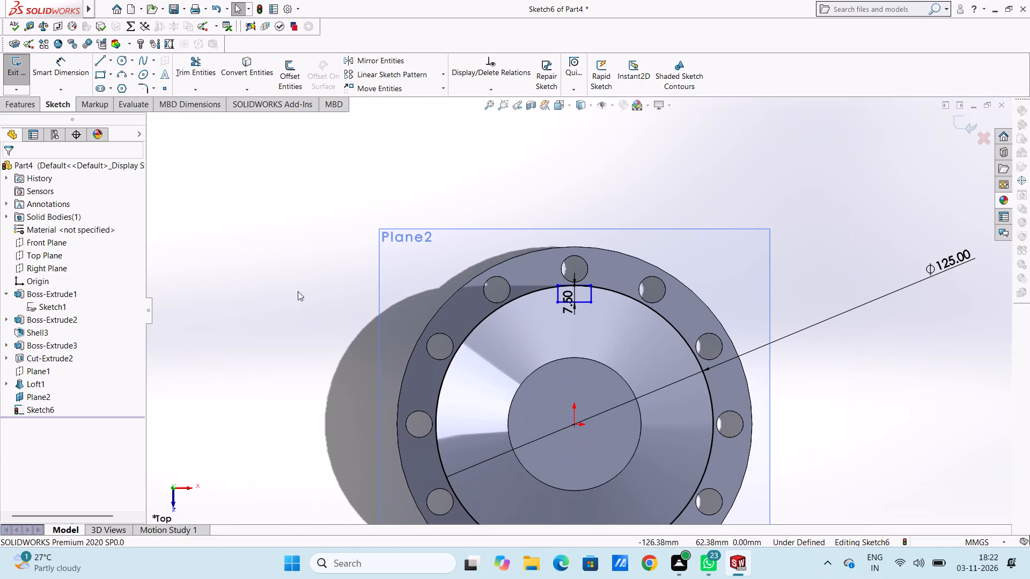
{"action": "left_click", "coordinate": [70, 77]}
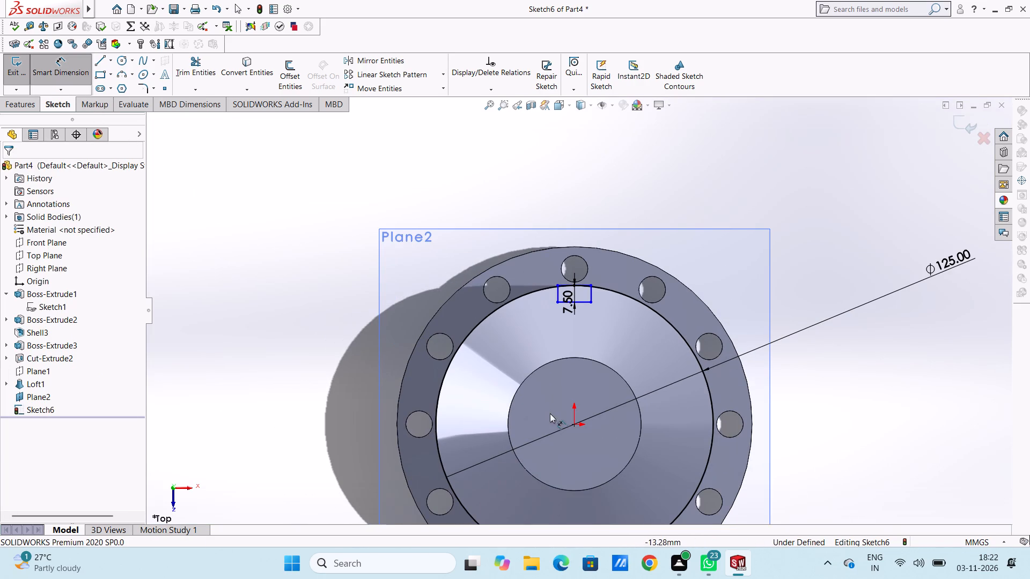
{"action": "left_click", "coordinate": [573, 426]}
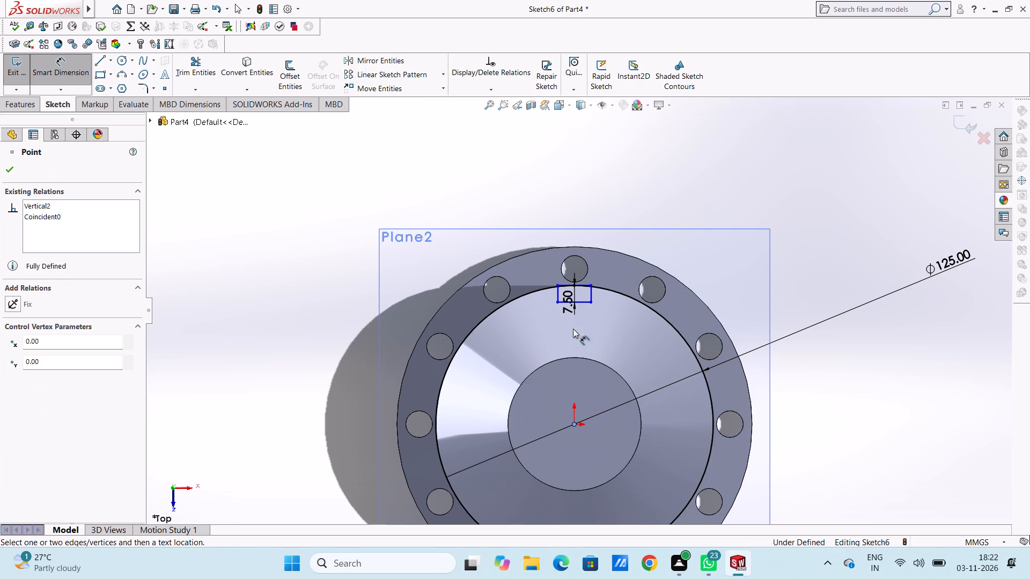
{"action": "left_click", "coordinate": [580, 303]}
{"action": "left_click", "coordinate": [301, 324]}
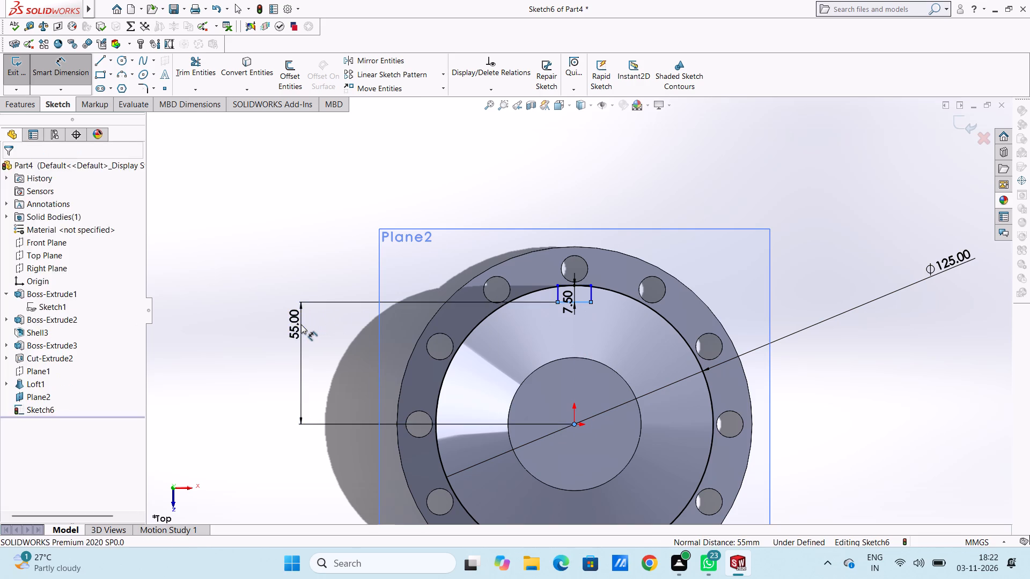
{"action": "left_click", "coordinate": [253, 311]}
{"action": "left_click", "coordinate": [246, 294]}
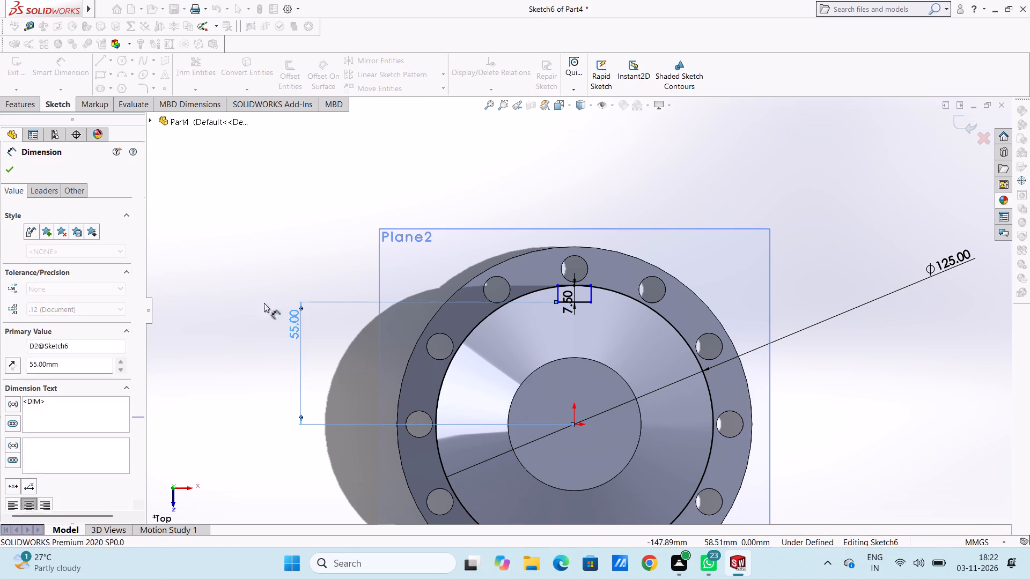
Dimension the horizontal distance from the origin to the small rectangle's left edge.
{"action": "left_click", "coordinate": [575, 425]}
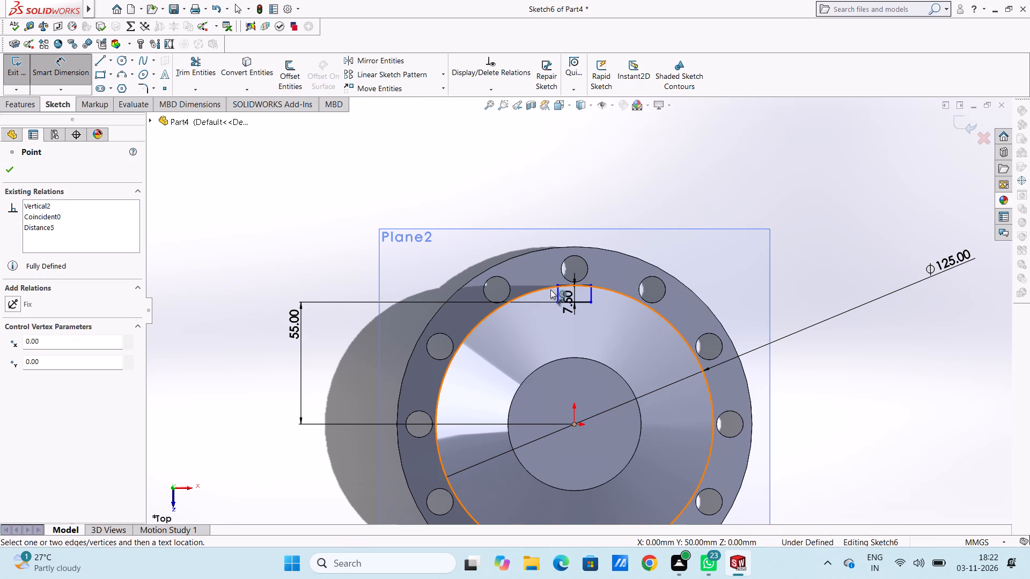
{"action": "left_click", "coordinate": [557, 296]}
{"action": "left_click", "coordinate": [574, 177]}
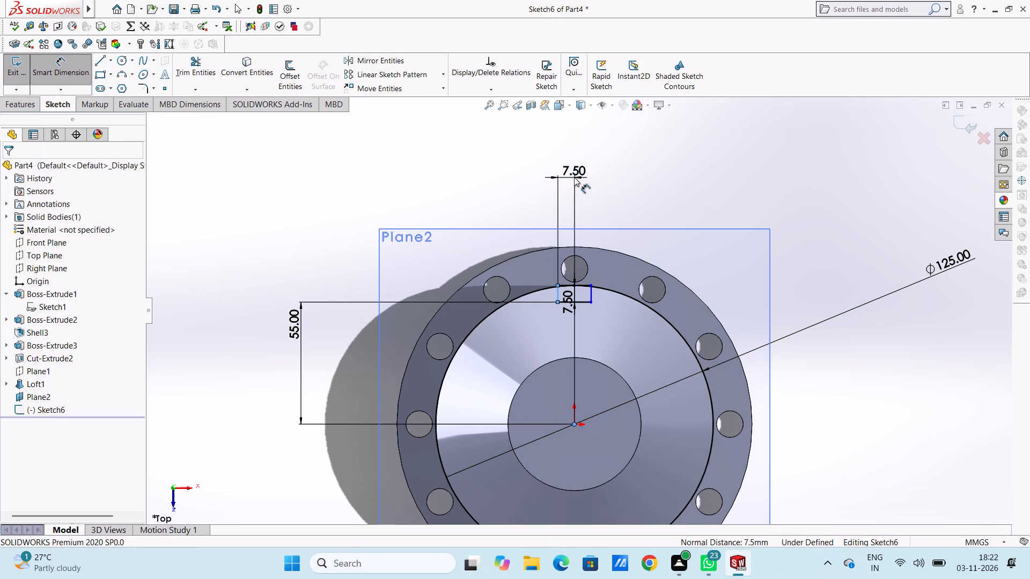
{"action": "left_click", "coordinate": [525, 159]}
{"action": "left_click", "coordinate": [503, 162]}
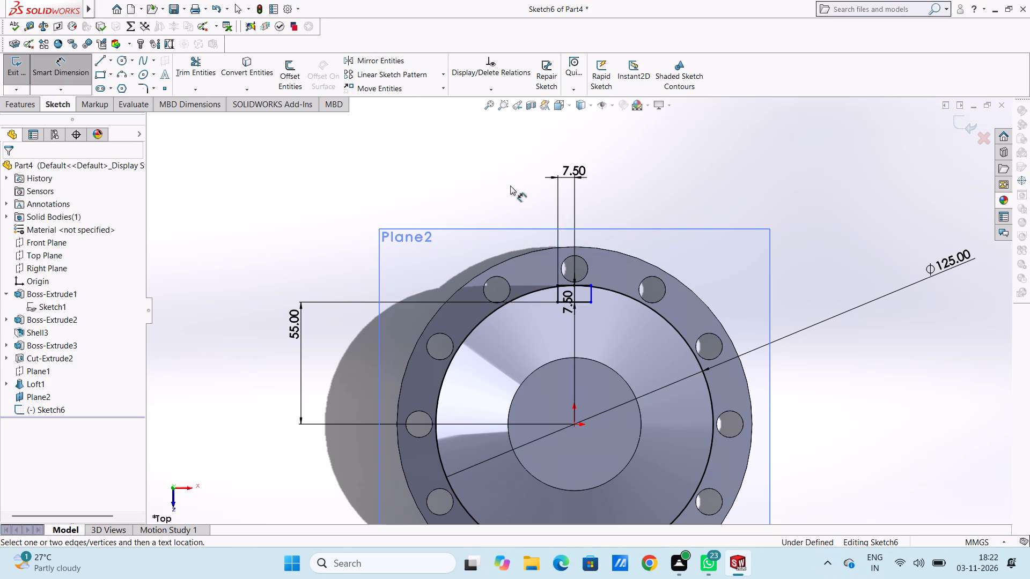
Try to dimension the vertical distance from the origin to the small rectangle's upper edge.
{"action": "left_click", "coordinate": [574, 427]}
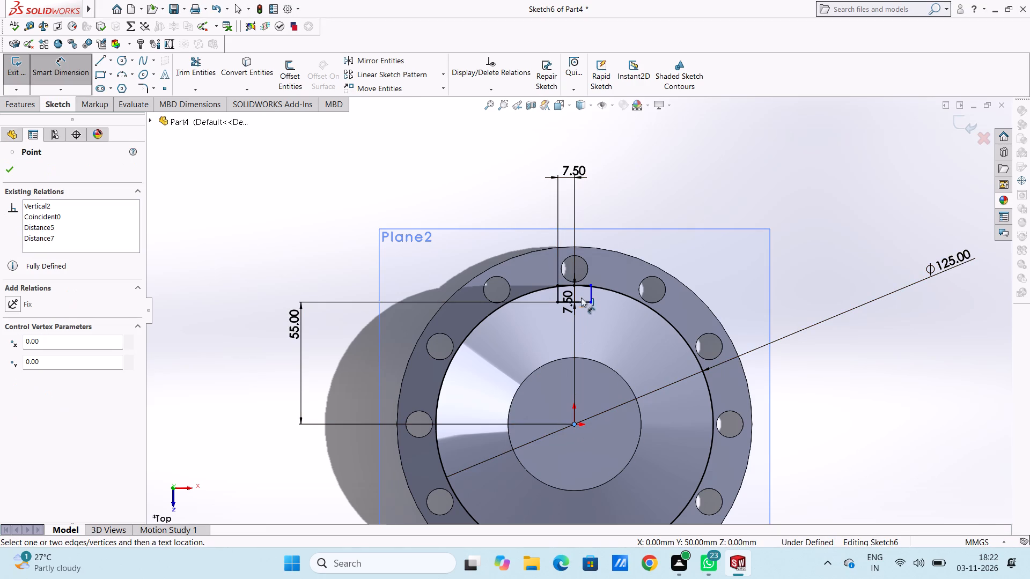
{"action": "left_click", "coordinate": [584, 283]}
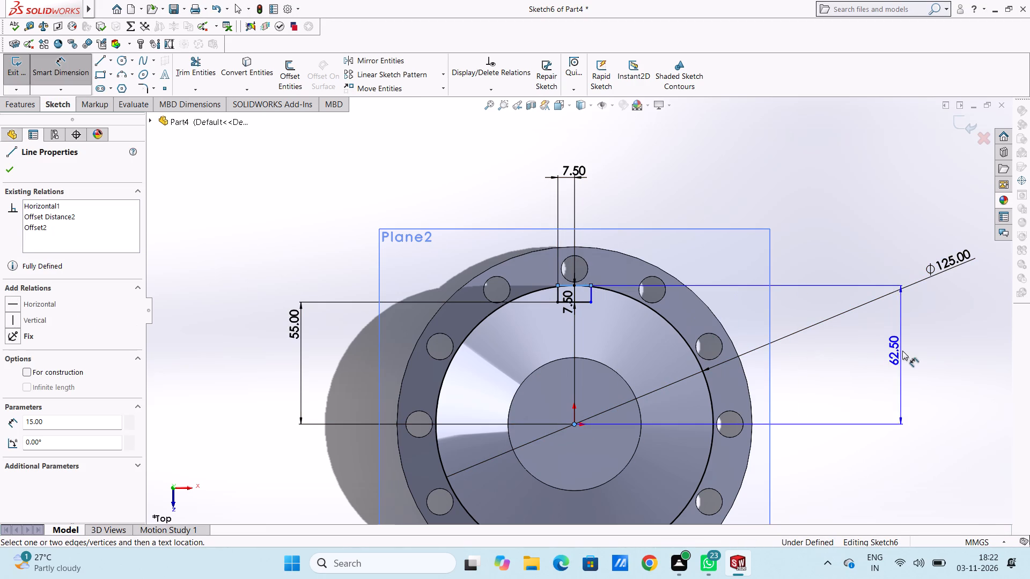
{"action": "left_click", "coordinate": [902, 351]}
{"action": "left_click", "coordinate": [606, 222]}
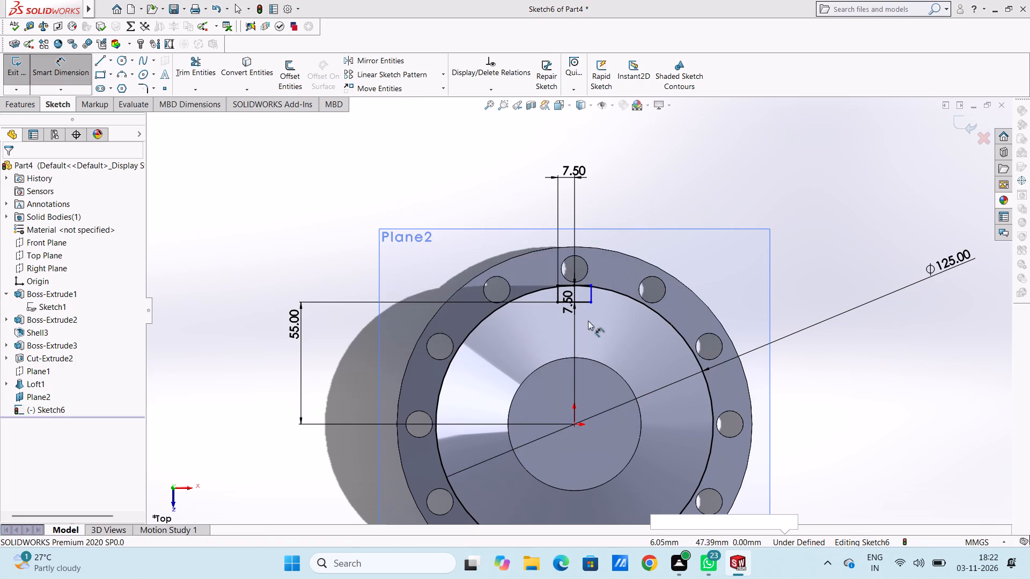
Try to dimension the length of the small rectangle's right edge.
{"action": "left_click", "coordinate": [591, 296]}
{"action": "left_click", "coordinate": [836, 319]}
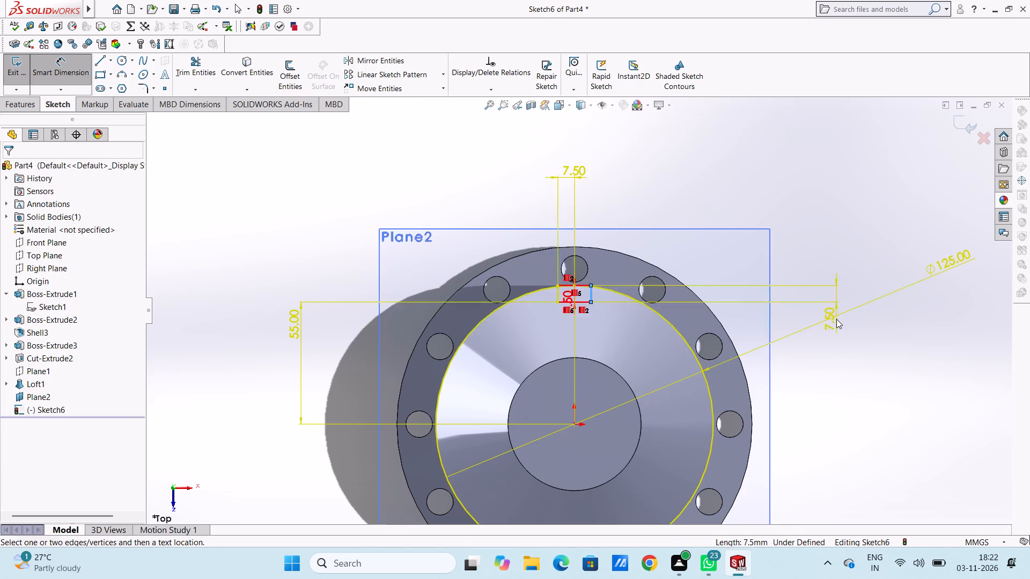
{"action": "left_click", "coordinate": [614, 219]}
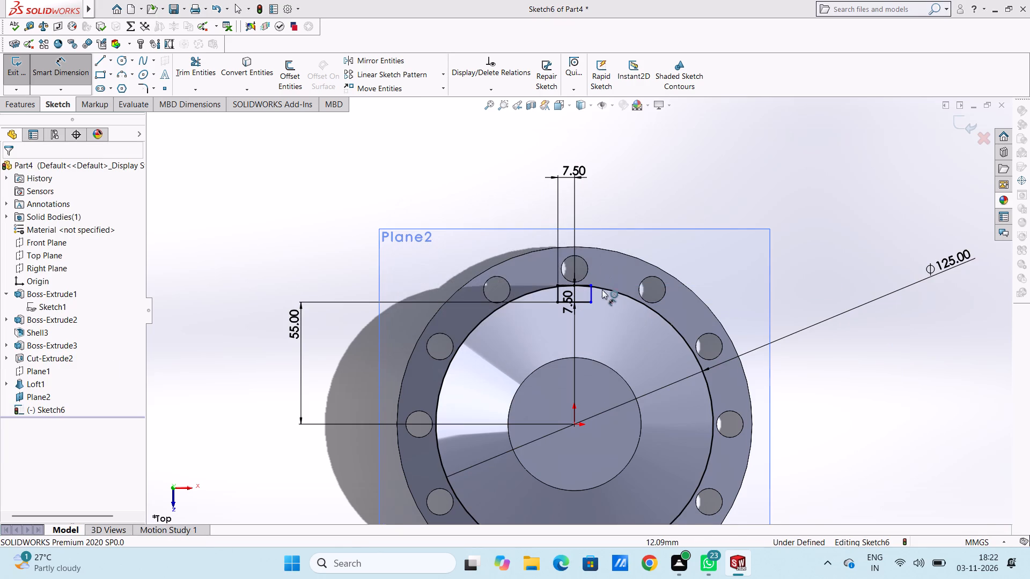
Dimension the horizontal distance from the origin to the small rectangle's right edge.
{"action": "left_click", "coordinate": [591, 303]}
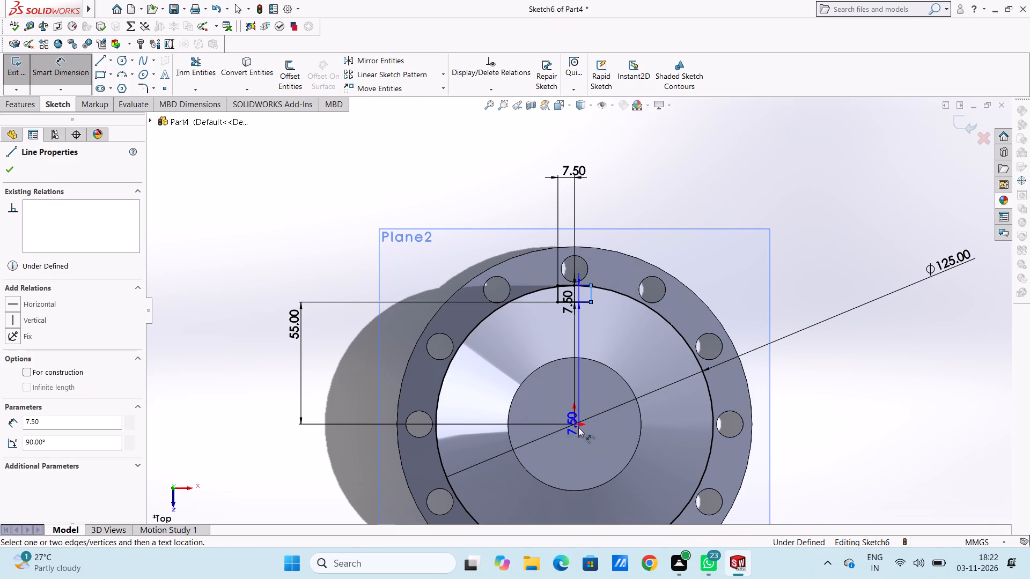
{"action": "left_click", "coordinate": [574, 424]}
{"action": "left_click", "coordinate": [582, 454]}
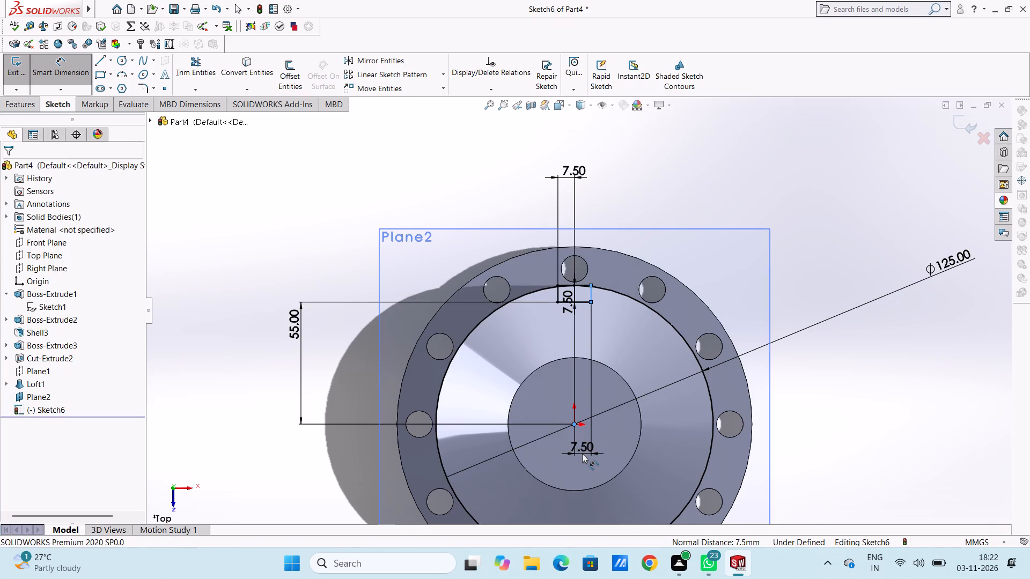
{"action": "left_click", "coordinate": [540, 437]}
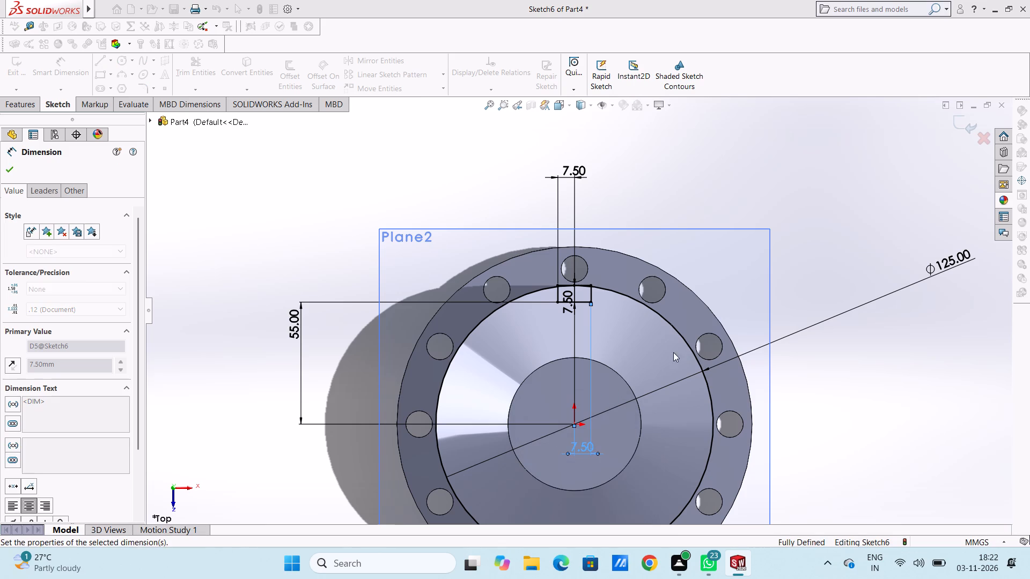
{"action": "left_click", "coordinate": [803, 293]}
{"action": "middle_click_drag", "start_coordinate": [793, 241], "coordinate": [799, 246]}
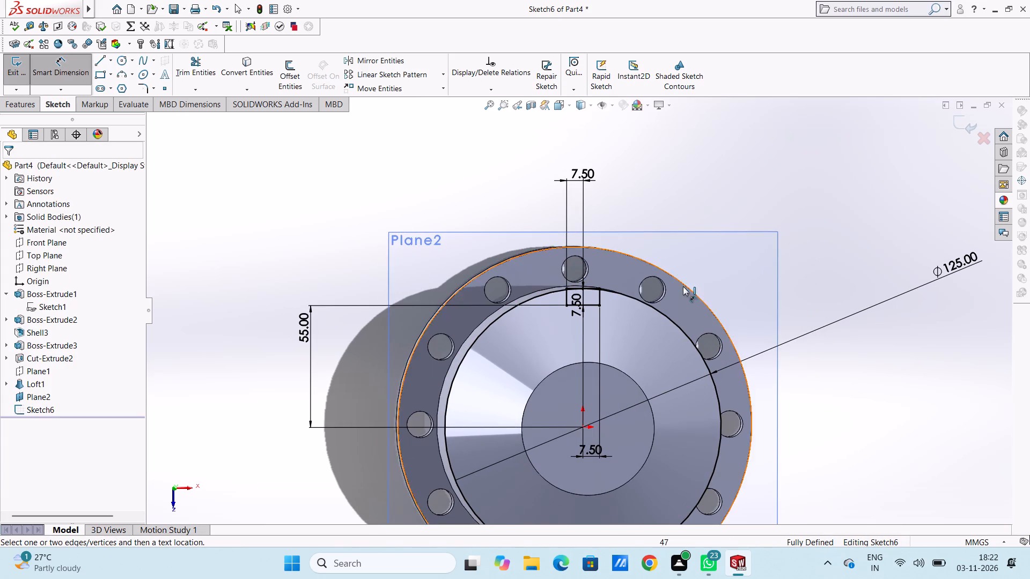
{"action": "middle_click_drag", "start_coordinate": [579, 403], "coordinate": [554, 392]}
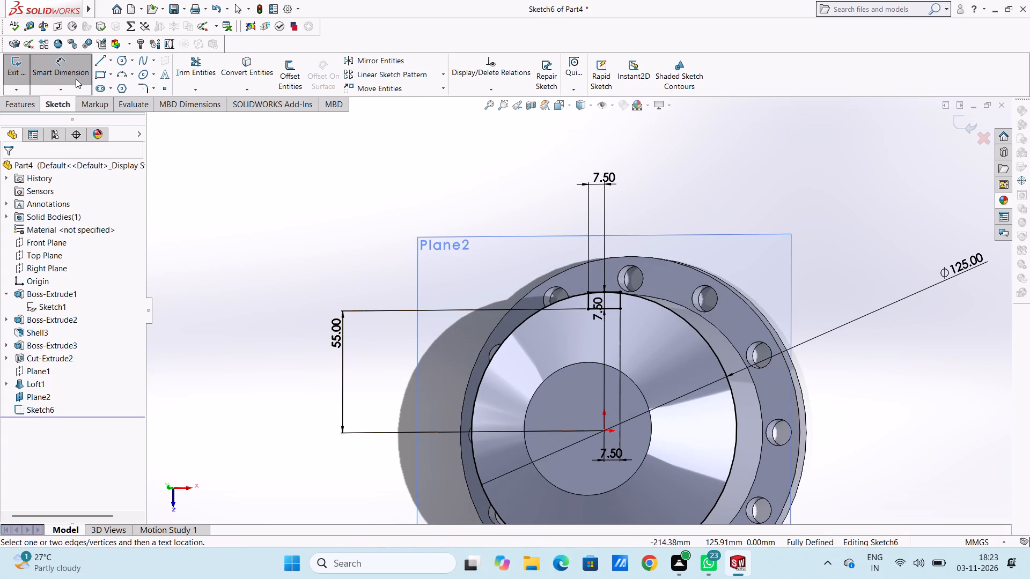
{"action": "left_click", "coordinate": [70, 75]}
{"action": "left_click", "coordinate": [245, 205]}
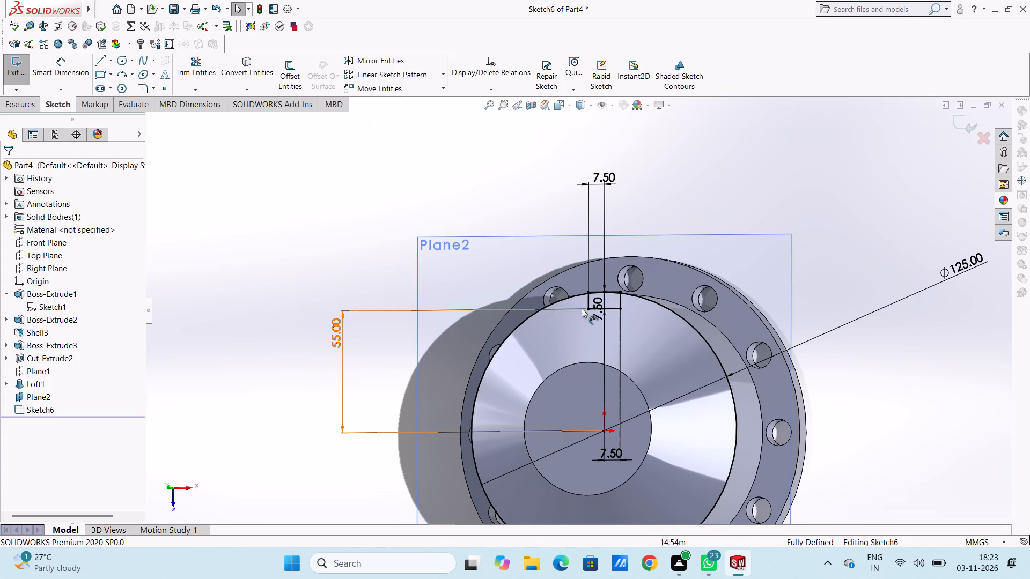
Circular-pattern the small rectangle's four lines about the origin with 8 equally spaced instances over 360 degrees.
{"action": "left_click", "coordinate": [611, 310]}
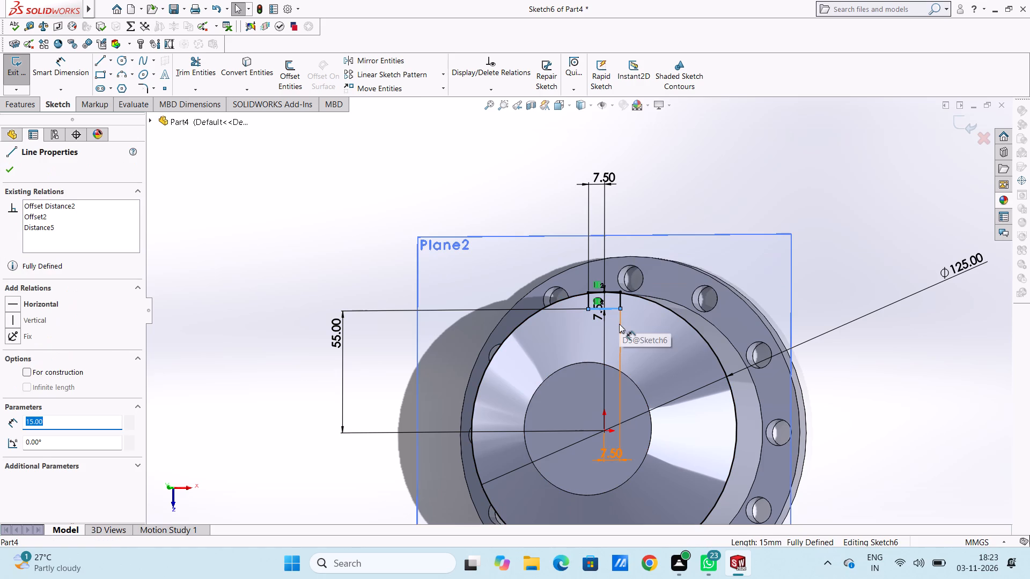
{"action": "left_click", "coordinate": [615, 292], "text": "ctrl"}
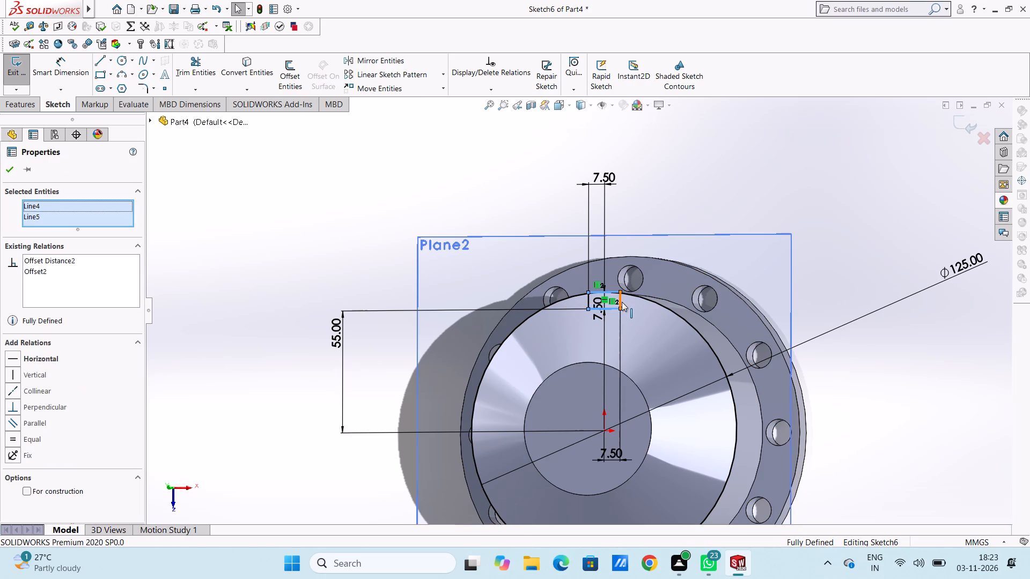
{"action": "left_click", "coordinate": [622, 302], "text": "ctrl"}
{"action": "left_click", "coordinate": [588, 301], "text": "ctrl"}
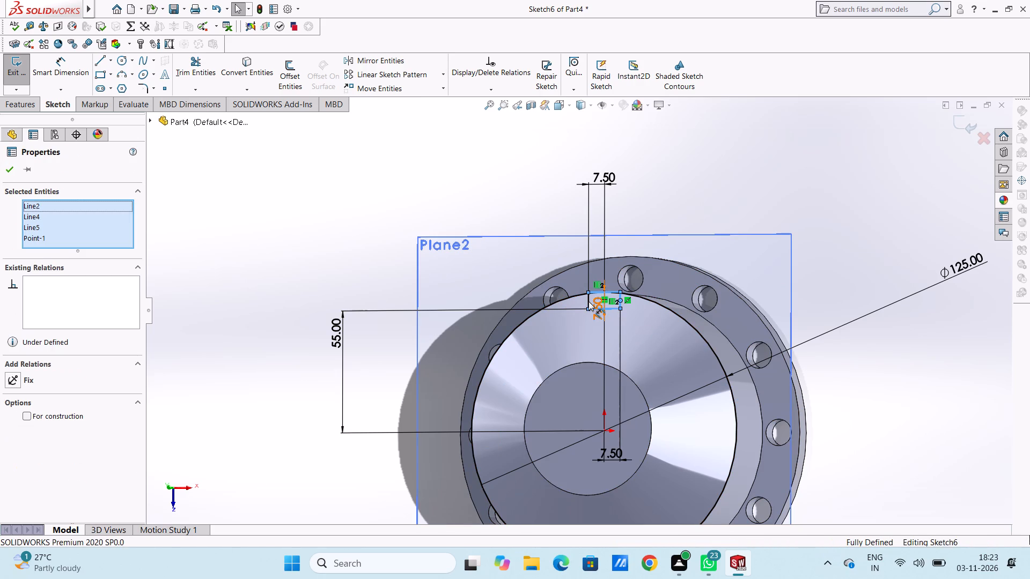
{"action": "left_click", "coordinate": [588, 301], "text": "ctrl"}
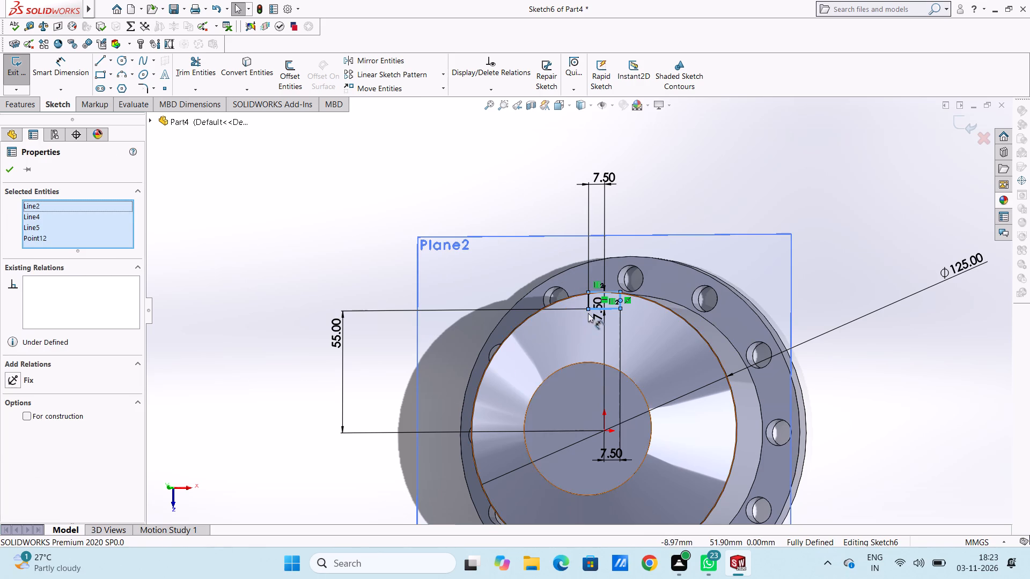
{"action": "middle_click_drag", "start_coordinate": [618, 318], "coordinate": [651, 336]}
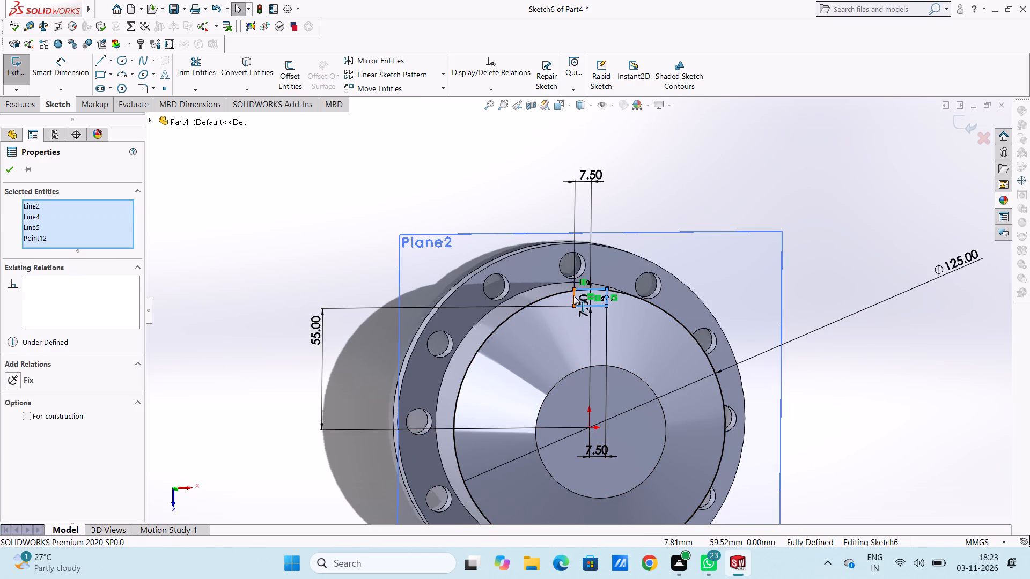
{"action": "left_click", "coordinate": [576, 299], "text": "ctrl"}
{"action": "left_click", "coordinate": [576, 299], "text": "ctrl"}
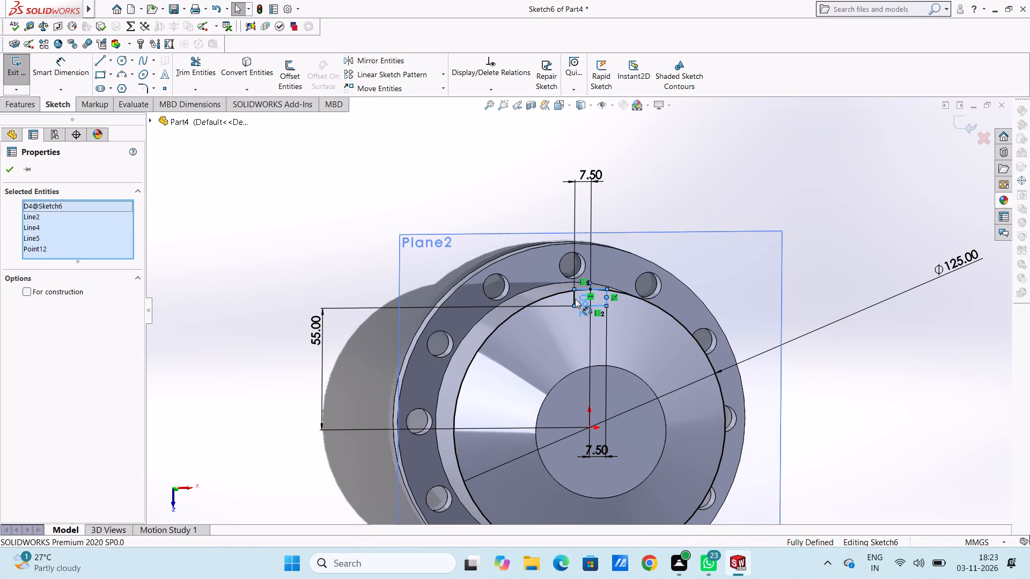
{"action": "scroll", "coordinate": [603, 321], "scroll_direction": "down", "scroll_amount": 5, "text": "ctrl"}
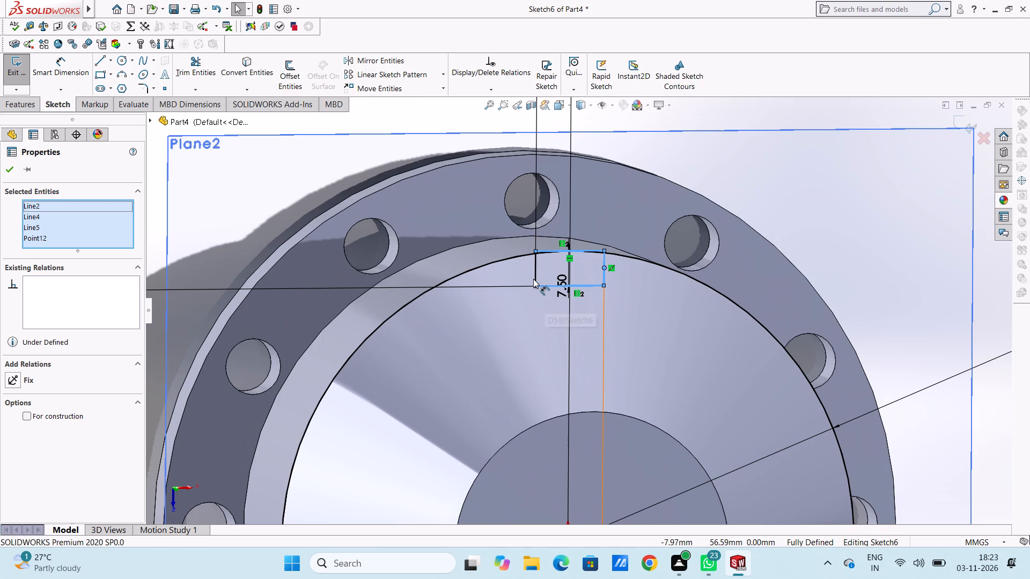
{"action": "left_click", "coordinate": [533, 269], "text": "ctrl"}
{"action": "scroll", "coordinate": [496, 233], "scroll_direction": "up", "scroll_amount": 4}
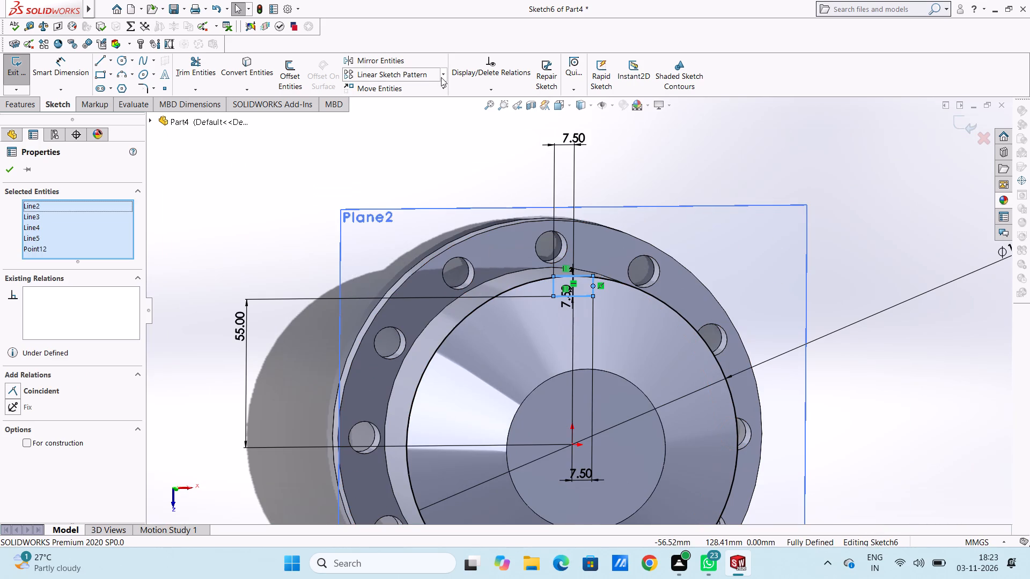
{"action": "left_click", "coordinate": [441, 77]}
{"action": "left_click", "coordinate": [444, 102]}
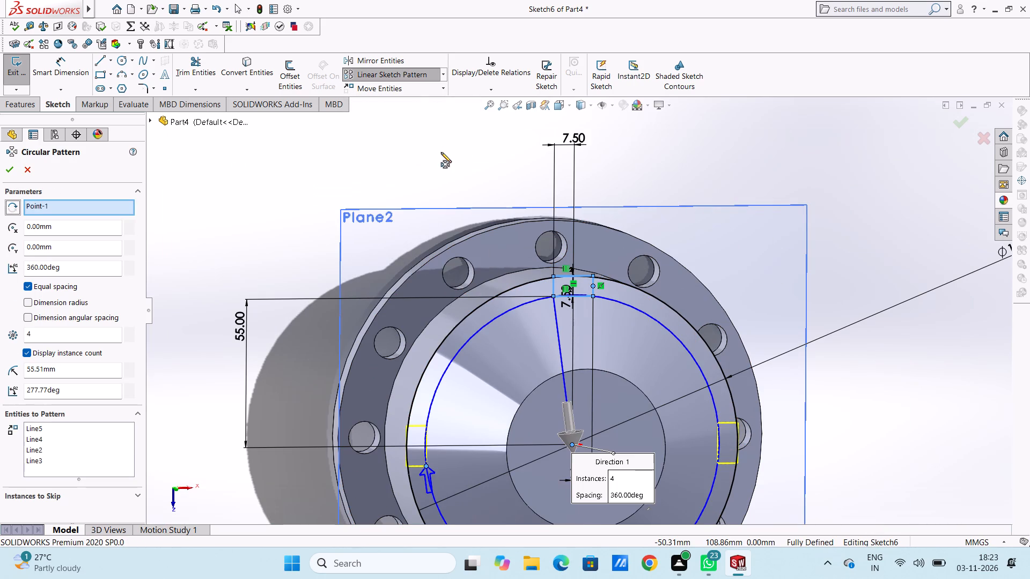
{"action": "middle_click_drag", "start_coordinate": [439, 152], "coordinate": [411, 151]}
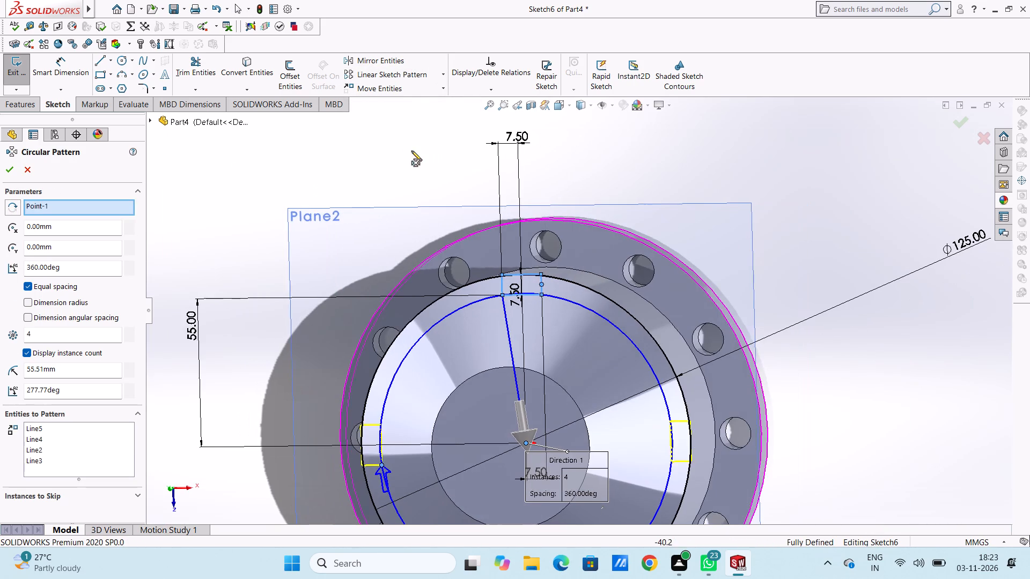
{"action": "scroll", "coordinate": [413, 174], "scroll_direction": "up", "scroll_amount": 3}
{"action": "scroll", "coordinate": [524, 412], "scroll_direction": "down", "scroll_amount": 2}
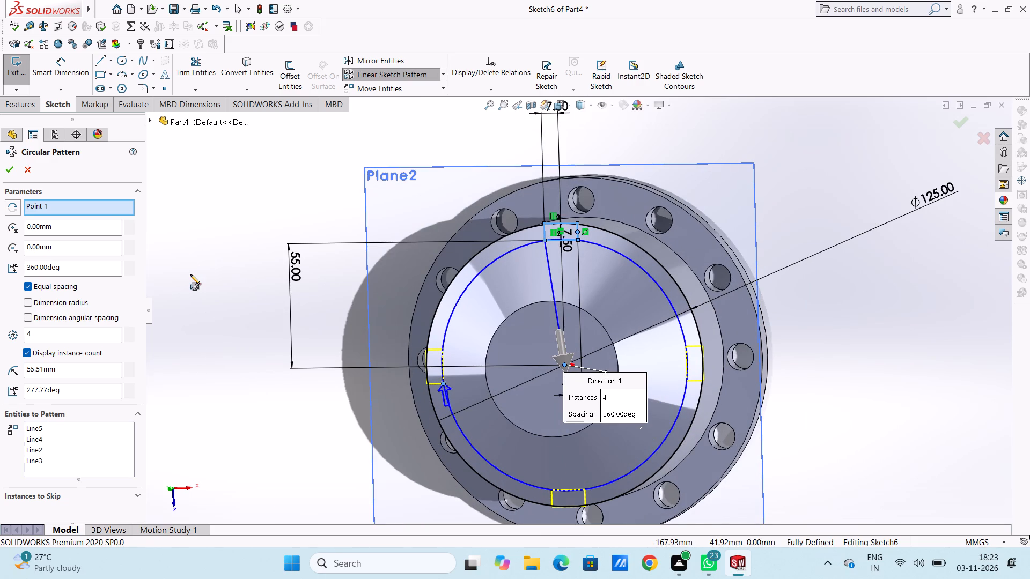
{"action": "double_click", "coordinate": [90, 341]}
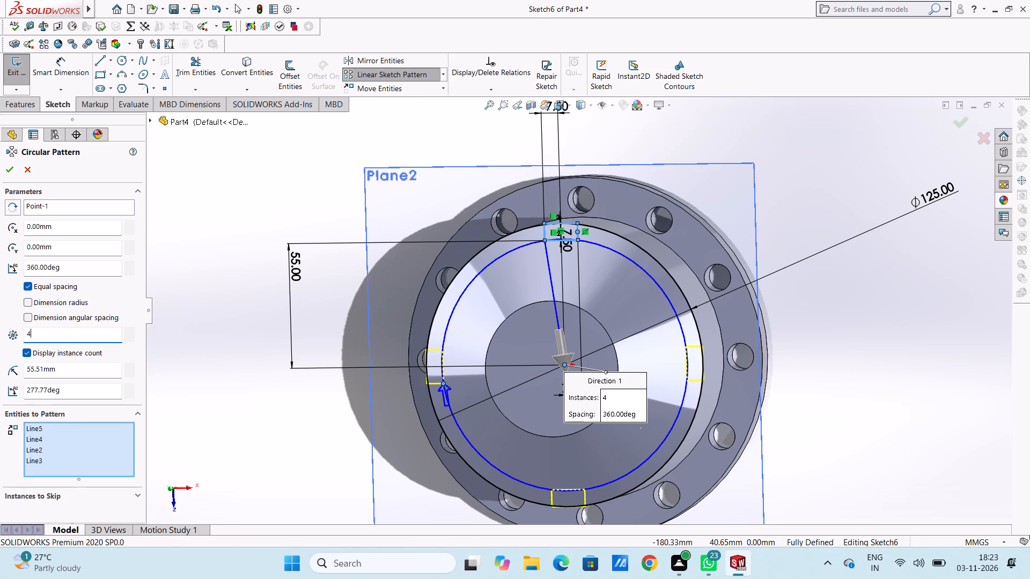
{"action": "key", "text": "8"}
{"action": "key", "text": "Return"}
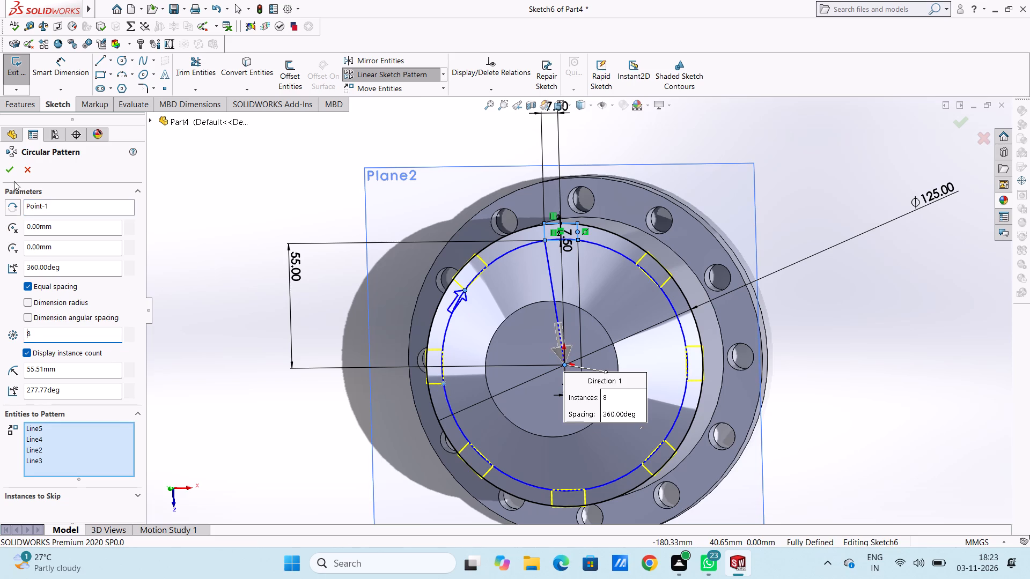
{"action": "left_click", "coordinate": [12, 169]}
{"action": "left_click", "coordinate": [215, 197]}
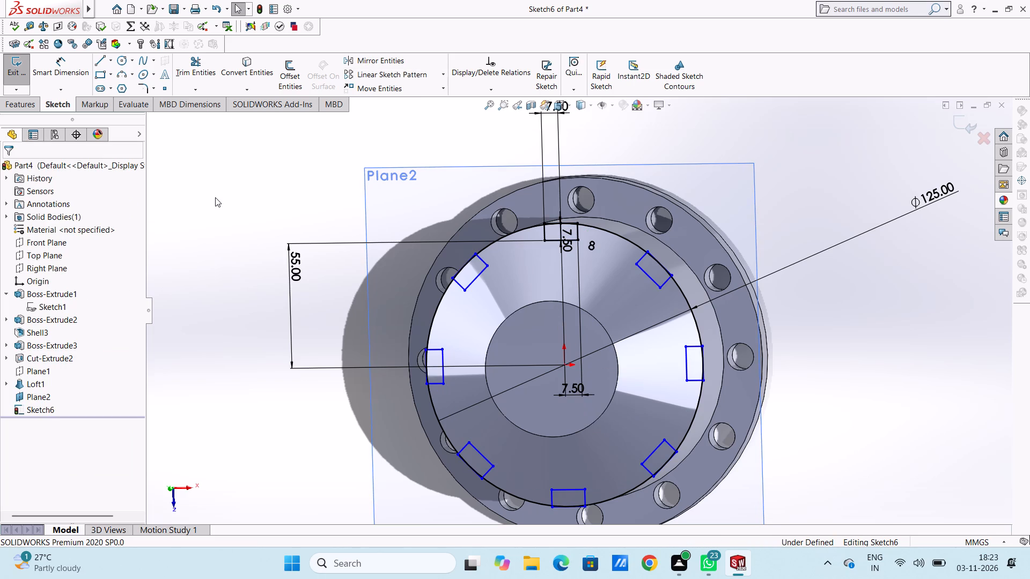
Trim away the 125 mm circle's arcs between the eight rectangles, keeping only the arcs within them.
{"action": "key", "text": "ctrl+5"}
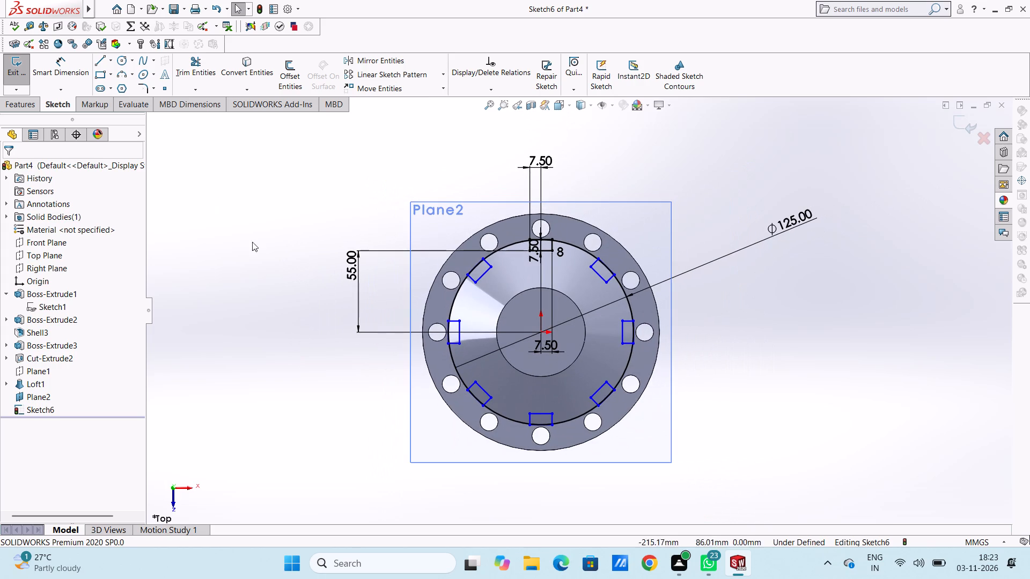
{"action": "scroll", "coordinate": [643, 360], "scroll_direction": "down", "scroll_amount": 3}
{"action": "scroll", "coordinate": [468, 182], "scroll_direction": "up", "scroll_amount": 2}
{"action": "scroll", "coordinate": [524, 259], "scroll_direction": "down", "scroll_amount": 1}
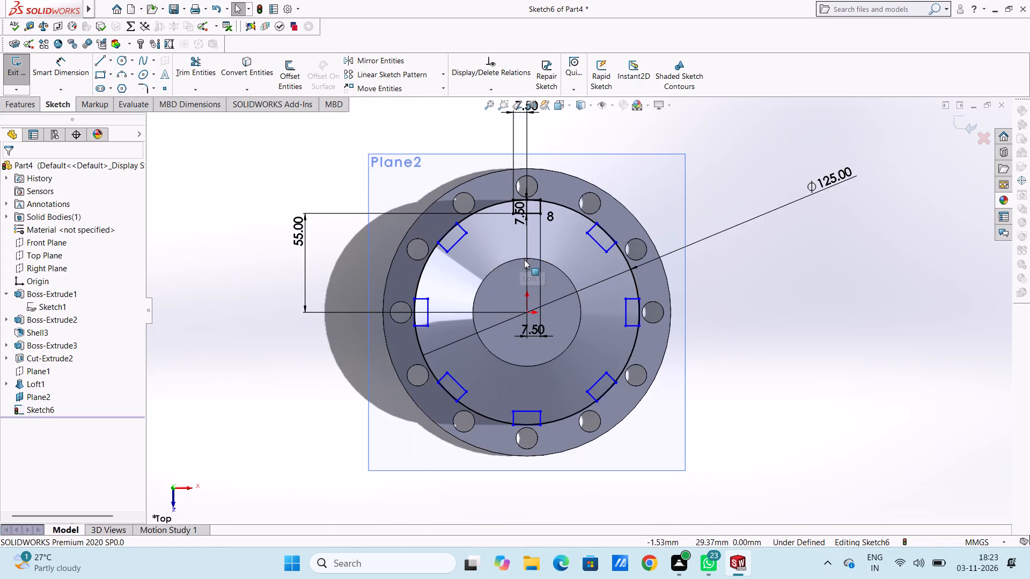
{"action": "scroll", "coordinate": [524, 259], "scroll_direction": "down", "scroll_amount": 1}
{"action": "left_click", "coordinate": [197, 65]}
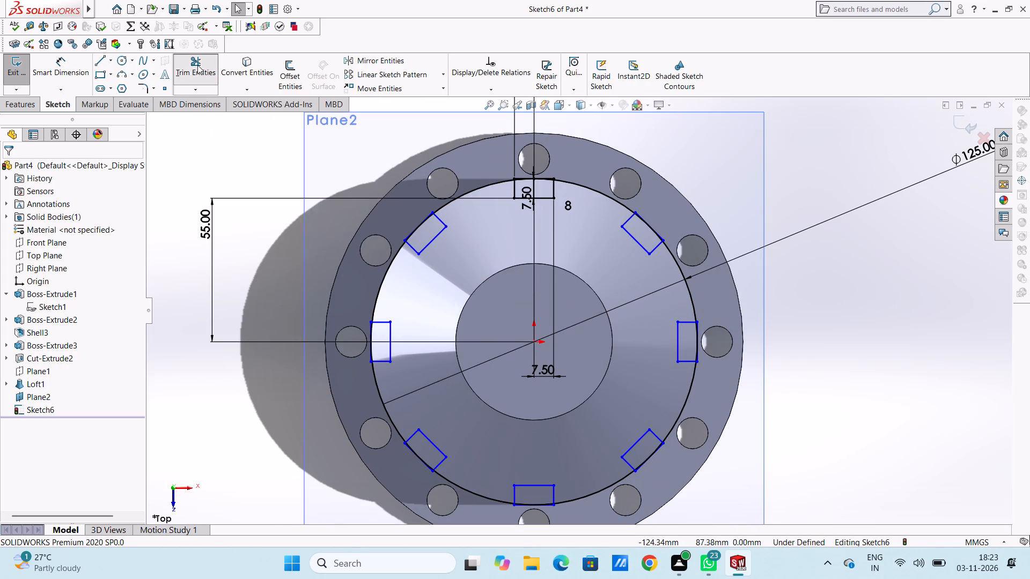
{"action": "left_click", "coordinate": [386, 269]}
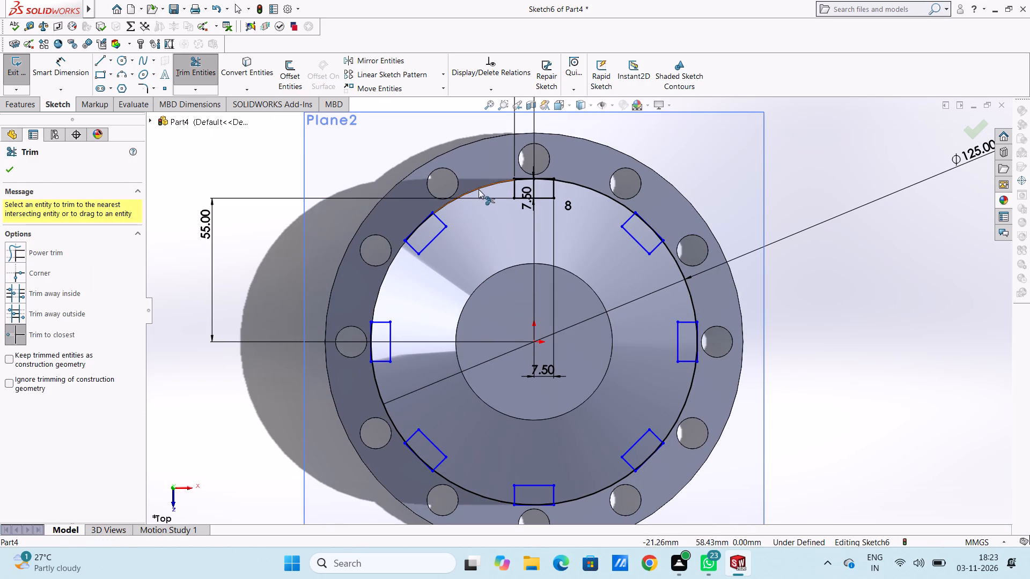
{"action": "left_click", "coordinate": [479, 189]}
{"action": "left_click", "coordinate": [592, 188]}
{"action": "left_click", "coordinate": [679, 272]}
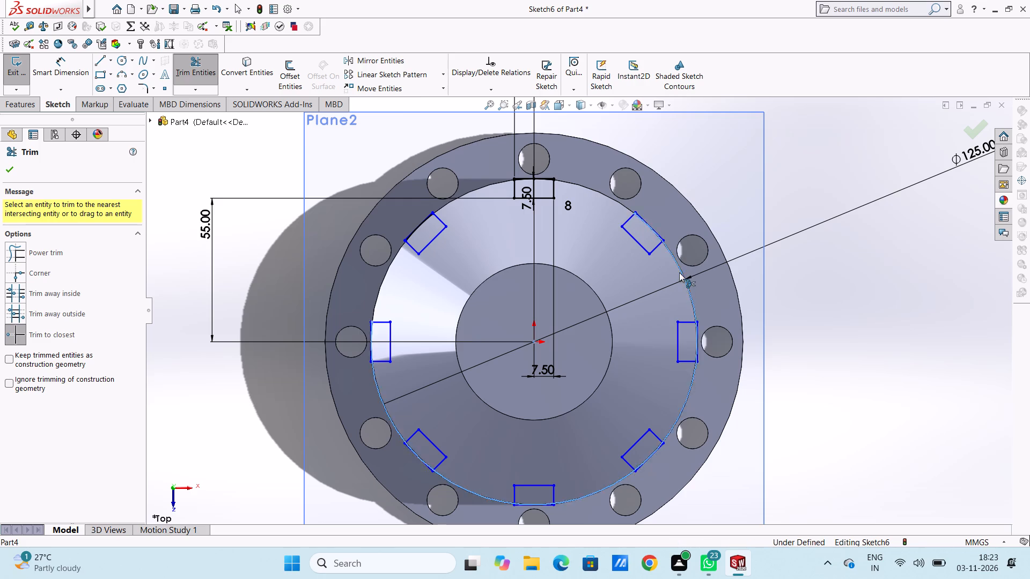
{"action": "left_click", "coordinate": [686, 401]}
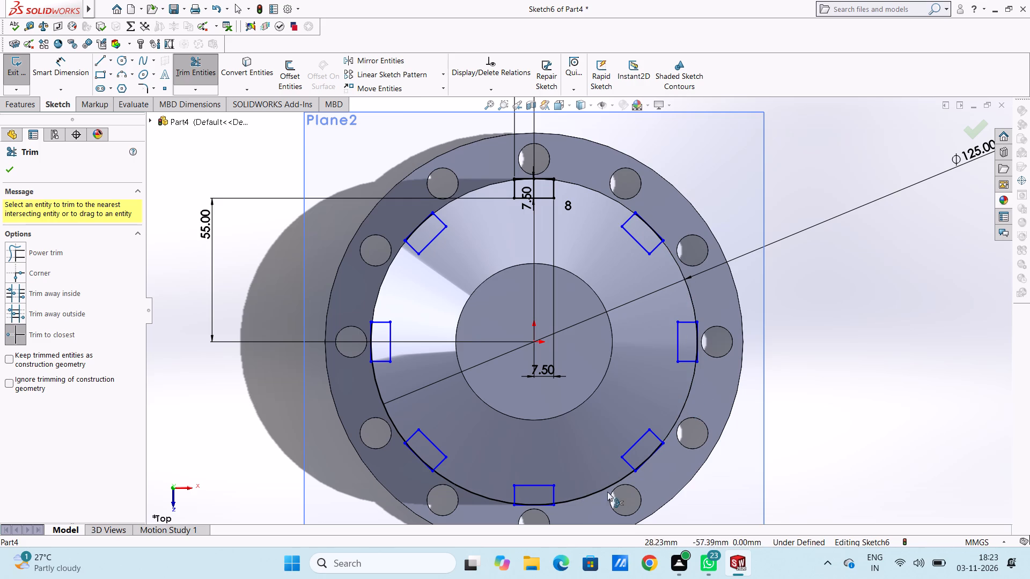
{"action": "left_click", "coordinate": [604, 488]}
{"action": "left_click_drag", "start_coordinate": [486, 495], "coordinate": [480, 494]}
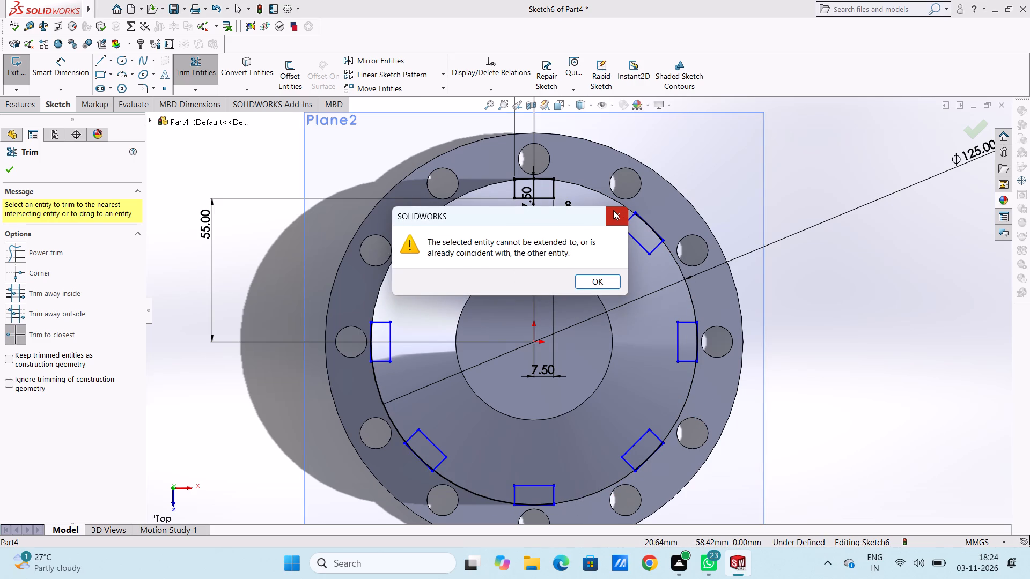
{"action": "left_click", "coordinate": [613, 210]}
{"action": "left_click", "coordinate": [386, 409]}
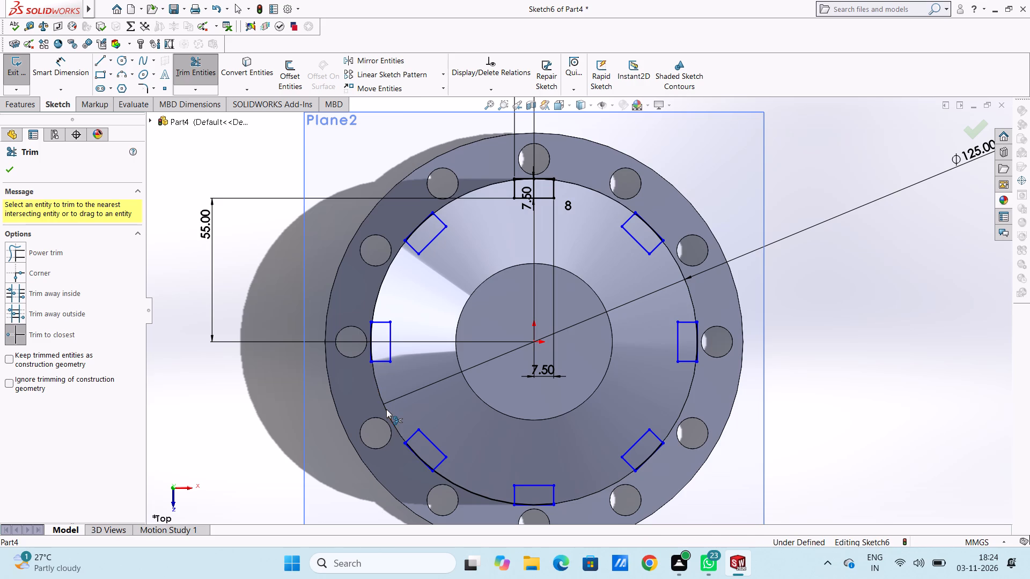
{"action": "left_click", "coordinate": [462, 489]}
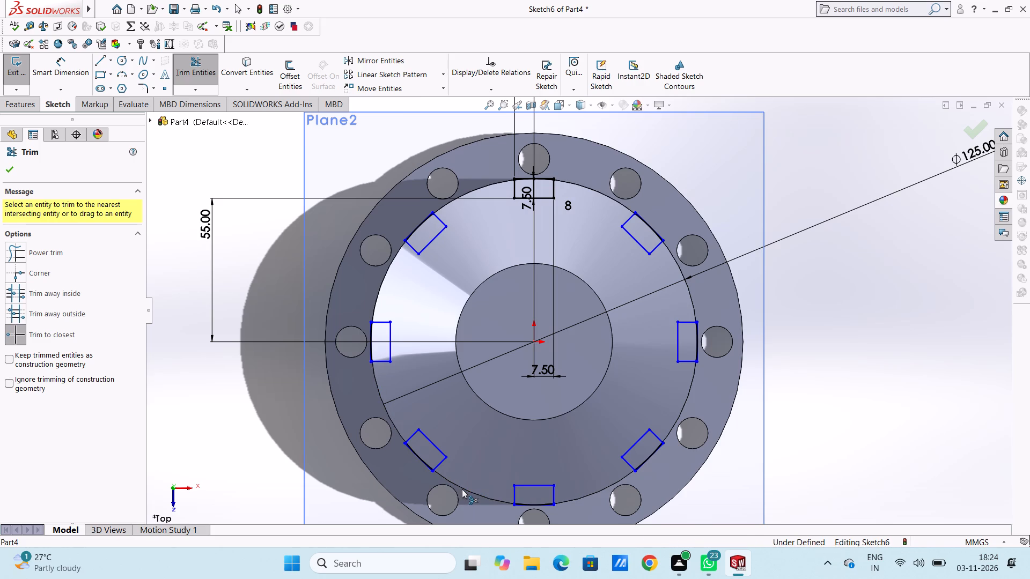
{"action": "left_click", "coordinate": [462, 489]}
{"action": "left_click_drag", "start_coordinate": [11, 167], "coordinate": [23, 174]}
{"action": "left_click", "coordinate": [10, 172]}
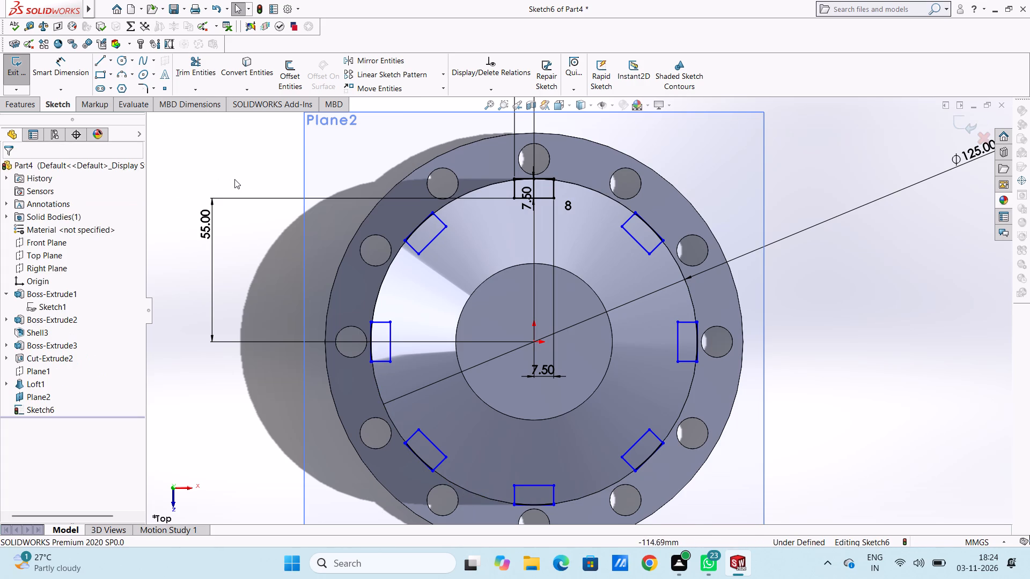
{"action": "left_click", "coordinate": [234, 179]}
Dimension the vertical distance from the origin to the lower-left corner of the upper-left patterned rectangle.
{"action": "scroll", "coordinate": [234, 179], "scroll_direction": "up", "scroll_amount": 3}
{"action": "scroll", "coordinate": [654, 453], "scroll_direction": "down", "scroll_amount": 1}
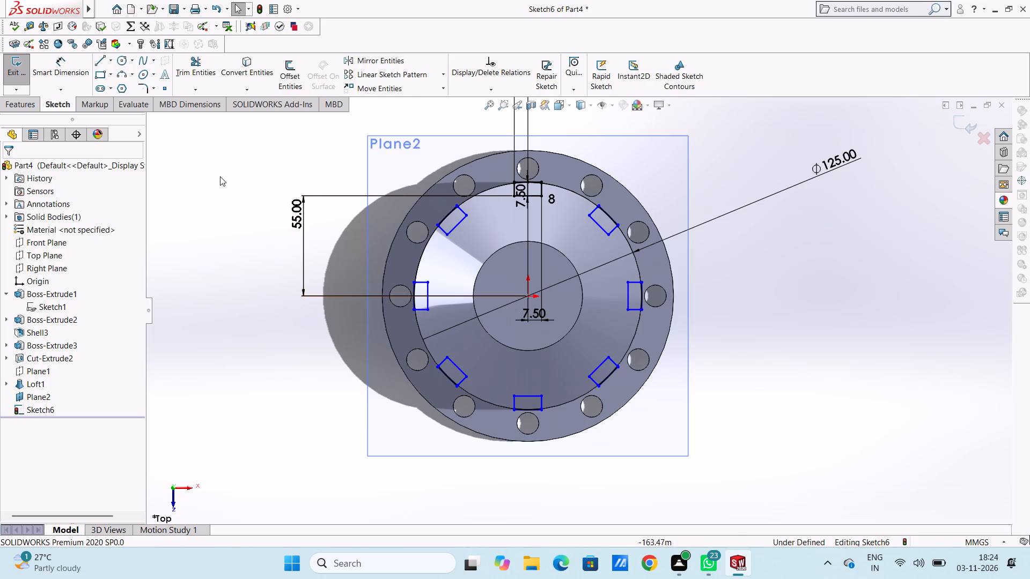
{"action": "left_click", "coordinate": [65, 78]}
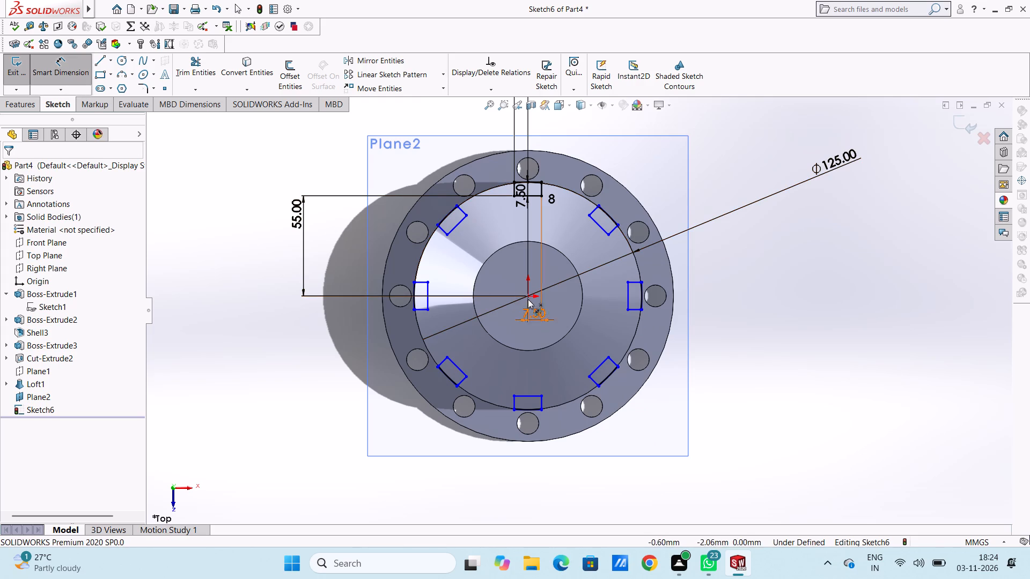
{"action": "left_click", "coordinate": [529, 298]}
{"action": "left_click", "coordinate": [449, 234]}
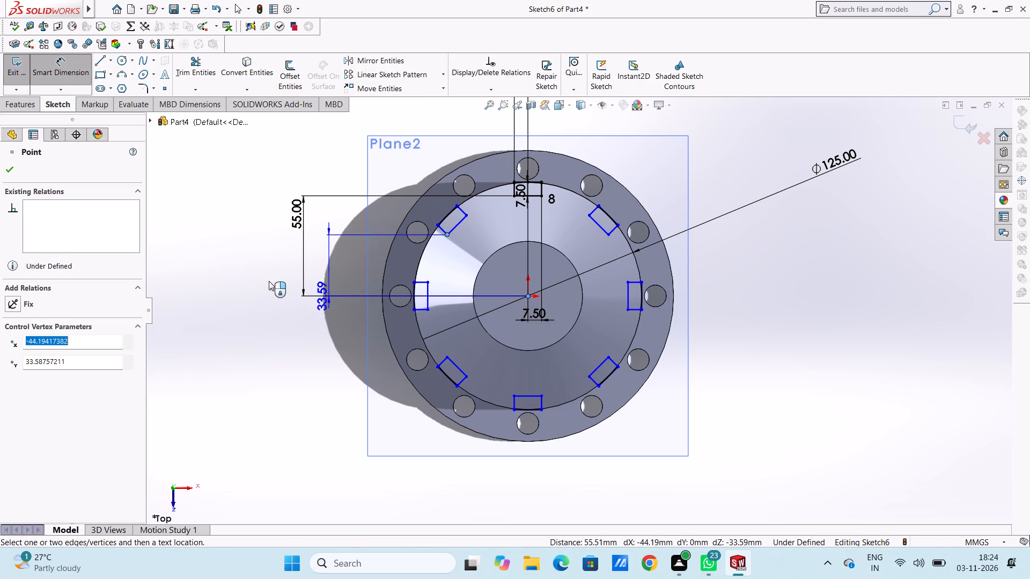
{"action": "left_click", "coordinate": [240, 272]}
{"action": "left_click", "coordinate": [195, 256]}
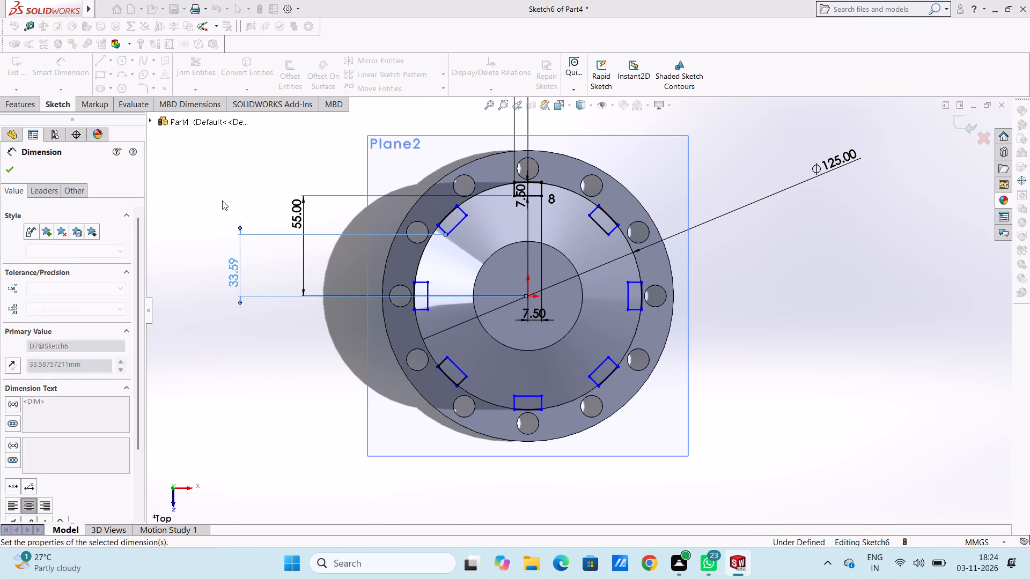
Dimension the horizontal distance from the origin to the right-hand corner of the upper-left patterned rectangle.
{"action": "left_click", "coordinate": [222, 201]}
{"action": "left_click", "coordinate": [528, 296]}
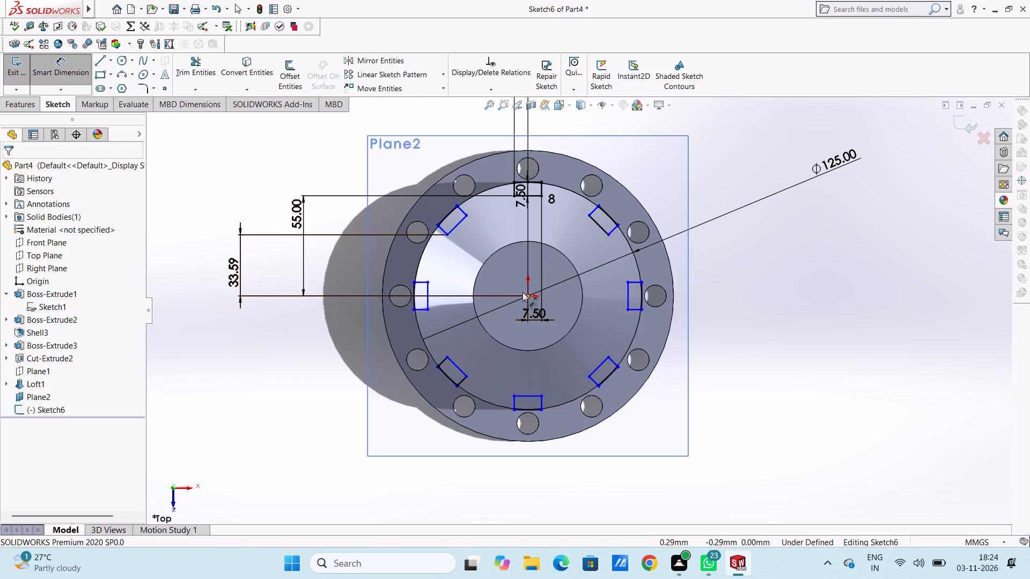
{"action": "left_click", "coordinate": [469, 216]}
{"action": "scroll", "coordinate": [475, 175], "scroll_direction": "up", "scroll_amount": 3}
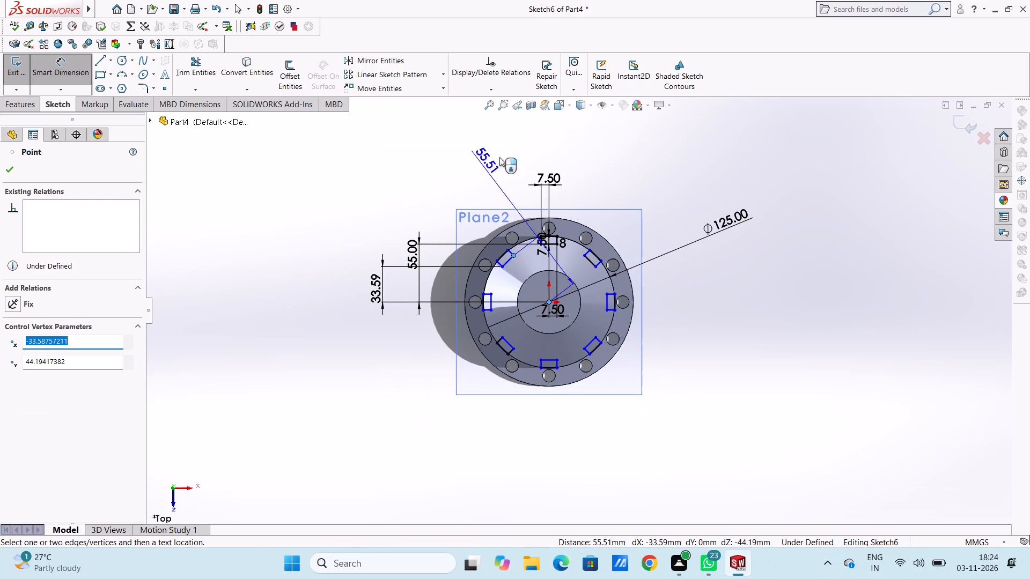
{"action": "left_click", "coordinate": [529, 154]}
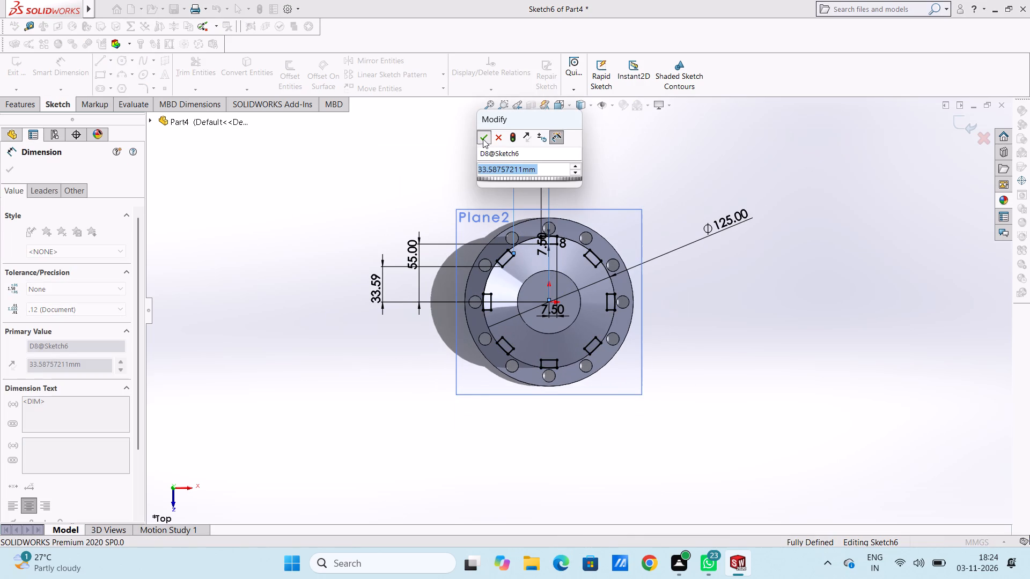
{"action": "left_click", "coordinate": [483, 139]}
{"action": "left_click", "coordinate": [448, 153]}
Examine the patterned rectangle sketch against the flange and lofted boss from several viewing angles.
{"action": "middle_click_drag", "start_coordinate": [403, 358], "coordinate": [410, 285]}
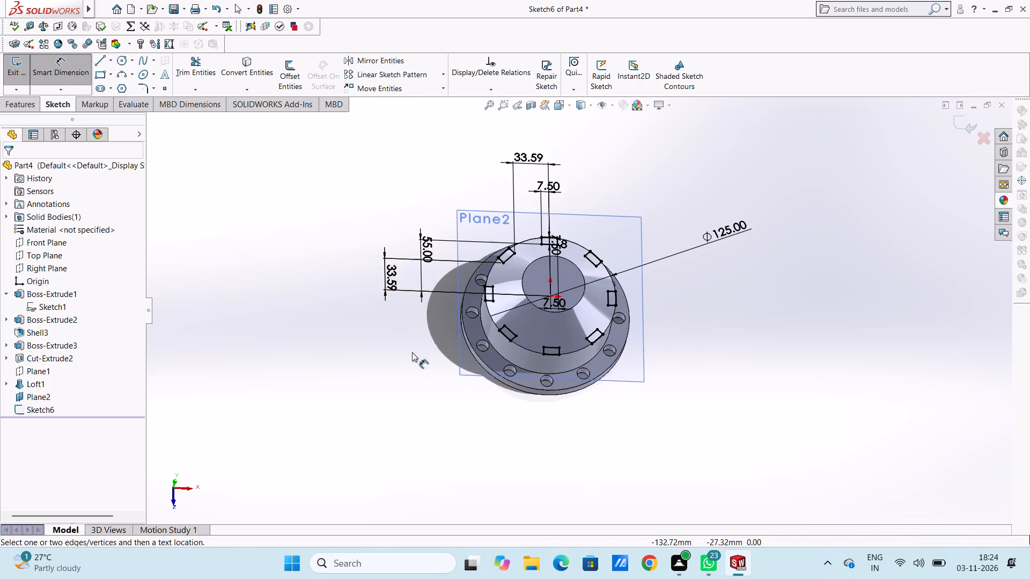
{"action": "middle_click_drag", "start_coordinate": [412, 359], "coordinate": [415, 309]}
{"action": "middle_click_drag", "start_coordinate": [412, 403], "coordinate": [416, 350]}
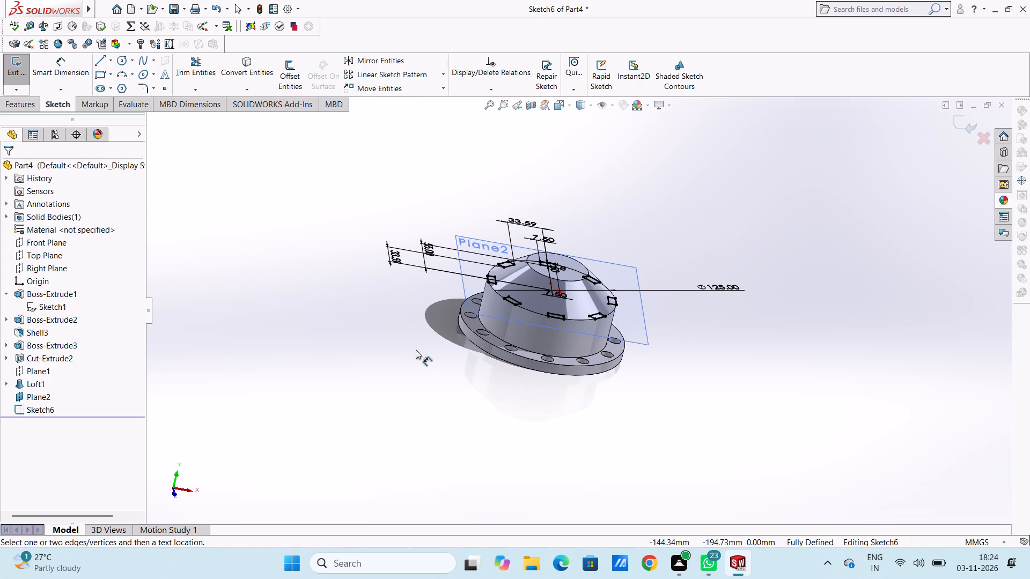
{"action": "middle_click_drag", "start_coordinate": [416, 350], "coordinate": [398, 383]}
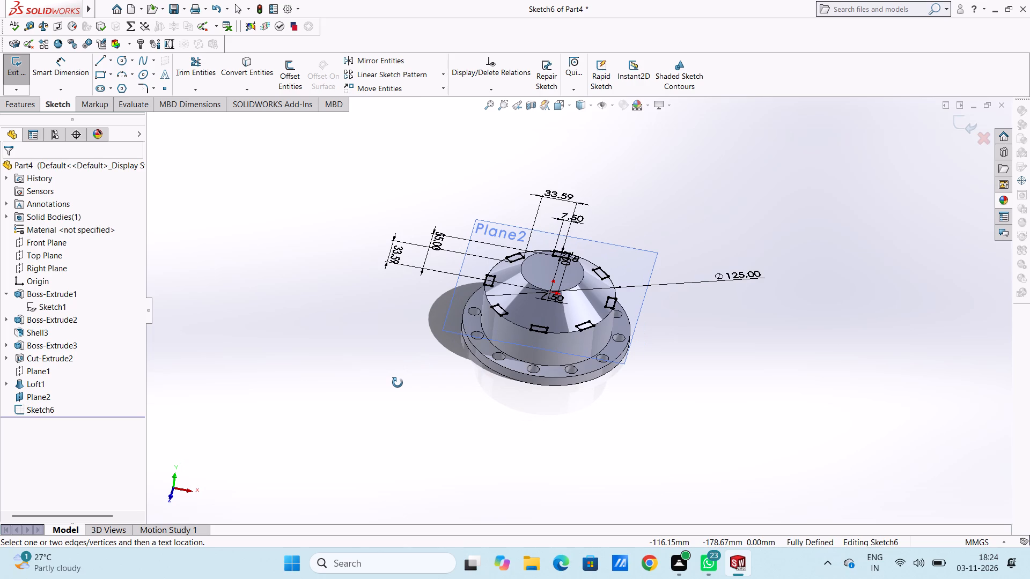
{"action": "middle_click_drag", "start_coordinate": [398, 383], "coordinate": [403, 416]}
{"action": "middle_click_drag", "start_coordinate": [390, 354], "coordinate": [386, 424]}
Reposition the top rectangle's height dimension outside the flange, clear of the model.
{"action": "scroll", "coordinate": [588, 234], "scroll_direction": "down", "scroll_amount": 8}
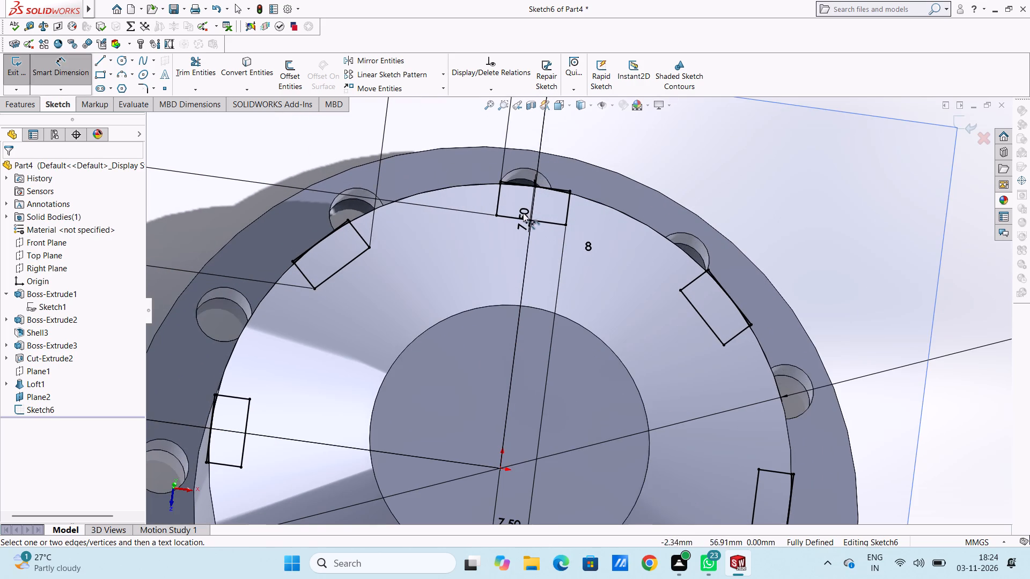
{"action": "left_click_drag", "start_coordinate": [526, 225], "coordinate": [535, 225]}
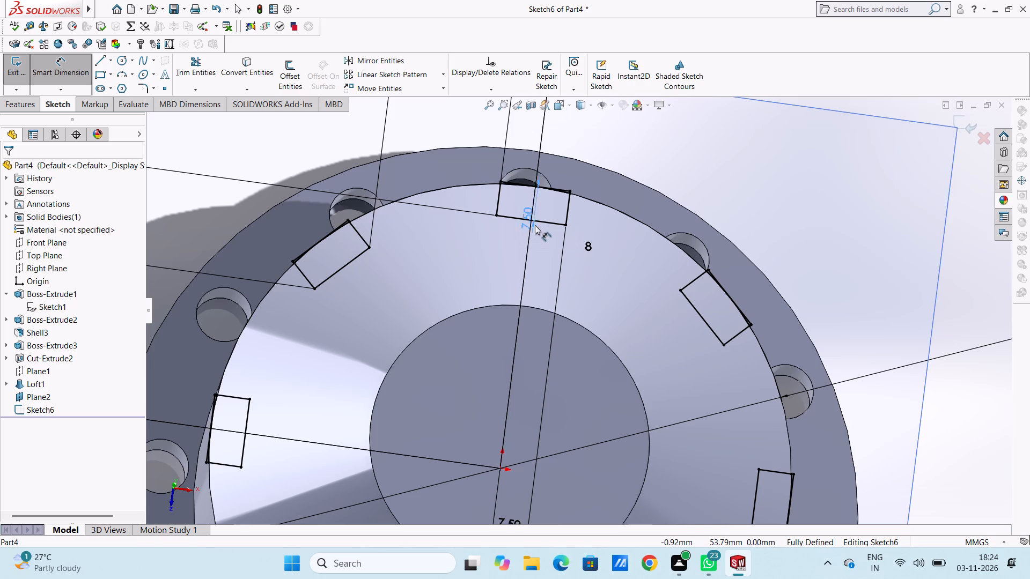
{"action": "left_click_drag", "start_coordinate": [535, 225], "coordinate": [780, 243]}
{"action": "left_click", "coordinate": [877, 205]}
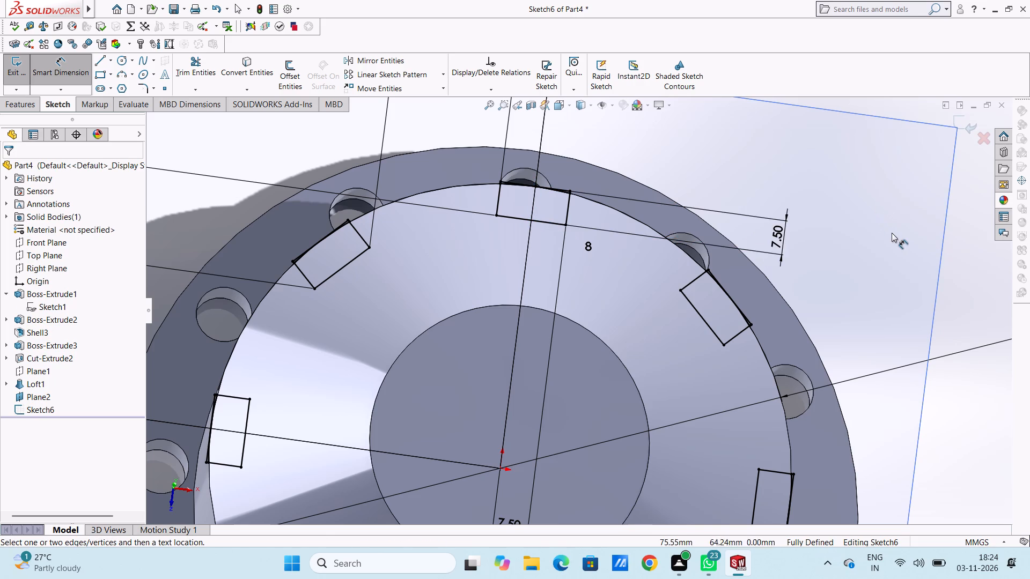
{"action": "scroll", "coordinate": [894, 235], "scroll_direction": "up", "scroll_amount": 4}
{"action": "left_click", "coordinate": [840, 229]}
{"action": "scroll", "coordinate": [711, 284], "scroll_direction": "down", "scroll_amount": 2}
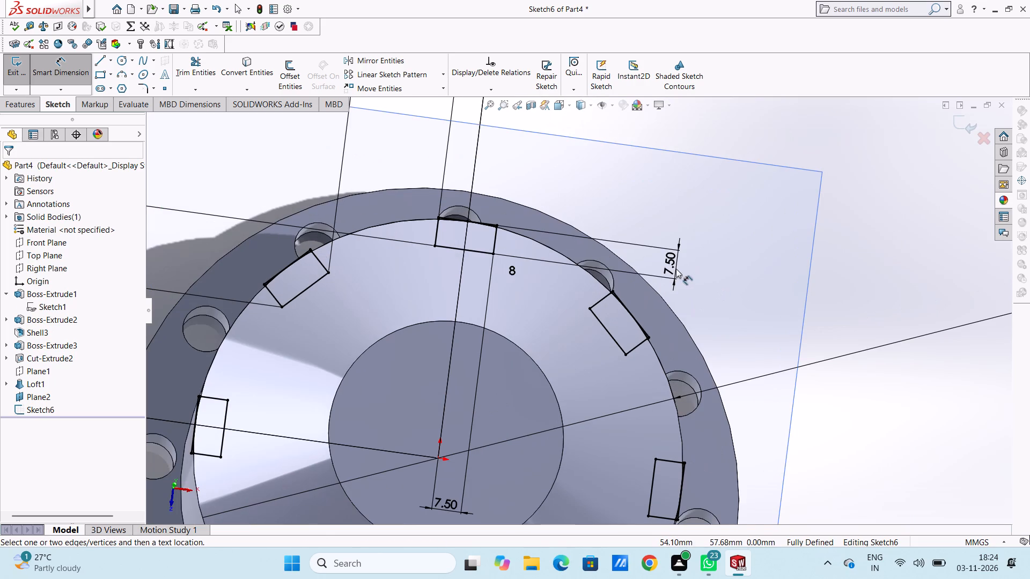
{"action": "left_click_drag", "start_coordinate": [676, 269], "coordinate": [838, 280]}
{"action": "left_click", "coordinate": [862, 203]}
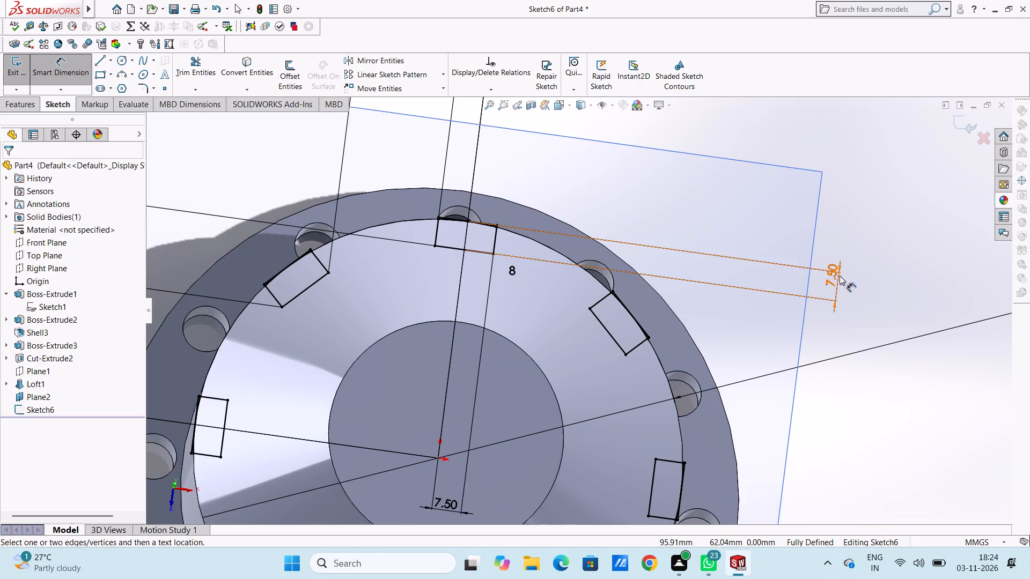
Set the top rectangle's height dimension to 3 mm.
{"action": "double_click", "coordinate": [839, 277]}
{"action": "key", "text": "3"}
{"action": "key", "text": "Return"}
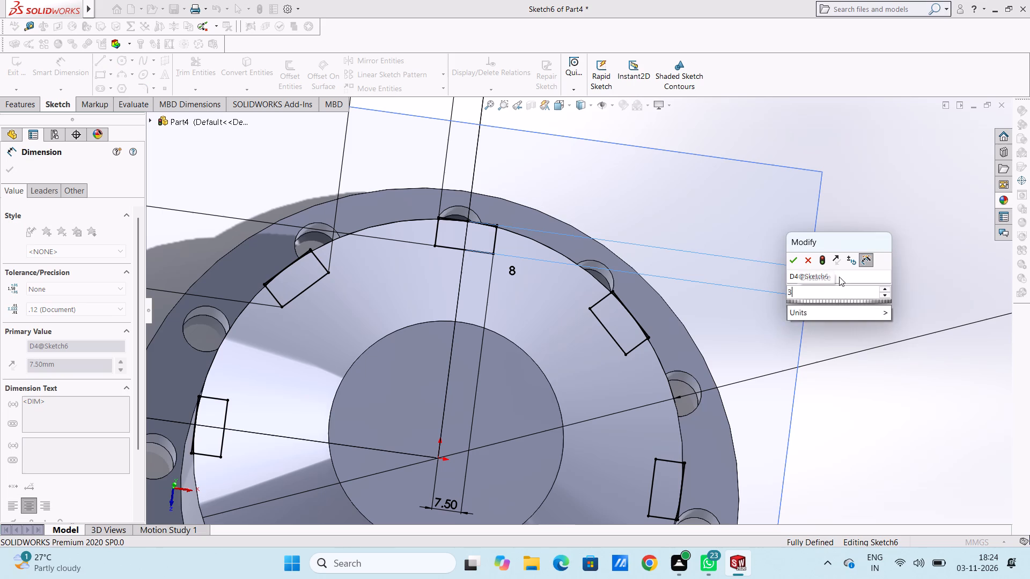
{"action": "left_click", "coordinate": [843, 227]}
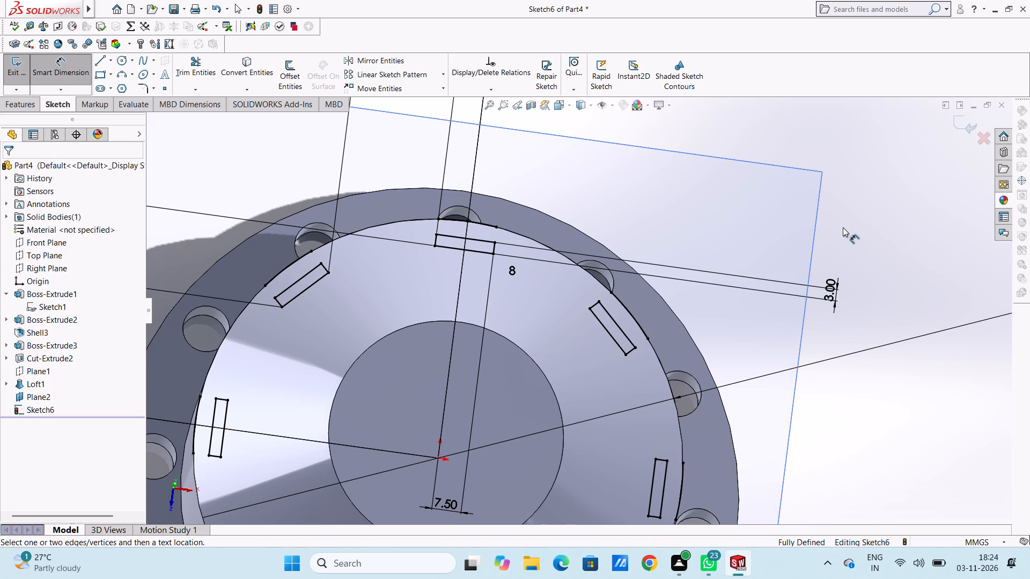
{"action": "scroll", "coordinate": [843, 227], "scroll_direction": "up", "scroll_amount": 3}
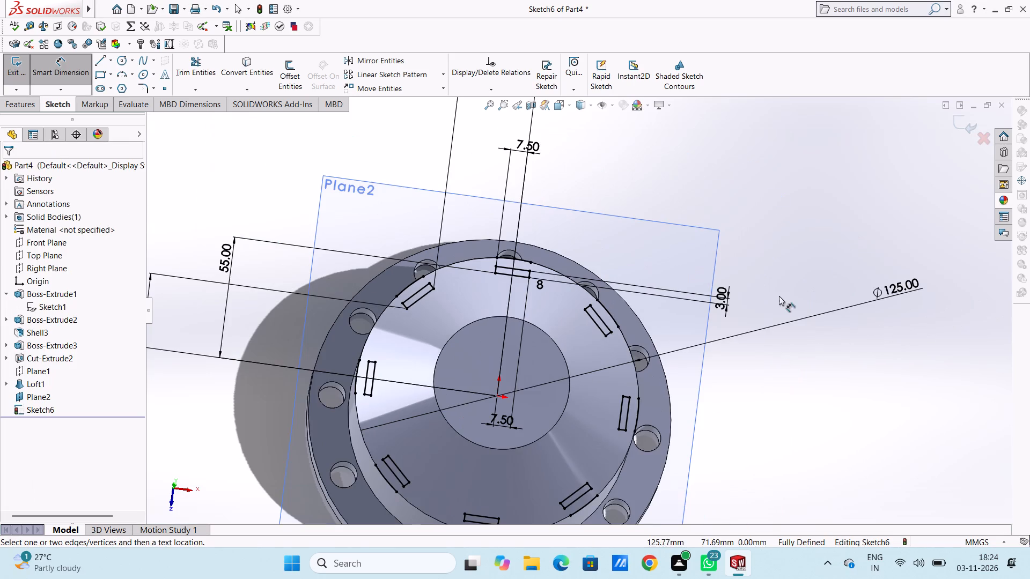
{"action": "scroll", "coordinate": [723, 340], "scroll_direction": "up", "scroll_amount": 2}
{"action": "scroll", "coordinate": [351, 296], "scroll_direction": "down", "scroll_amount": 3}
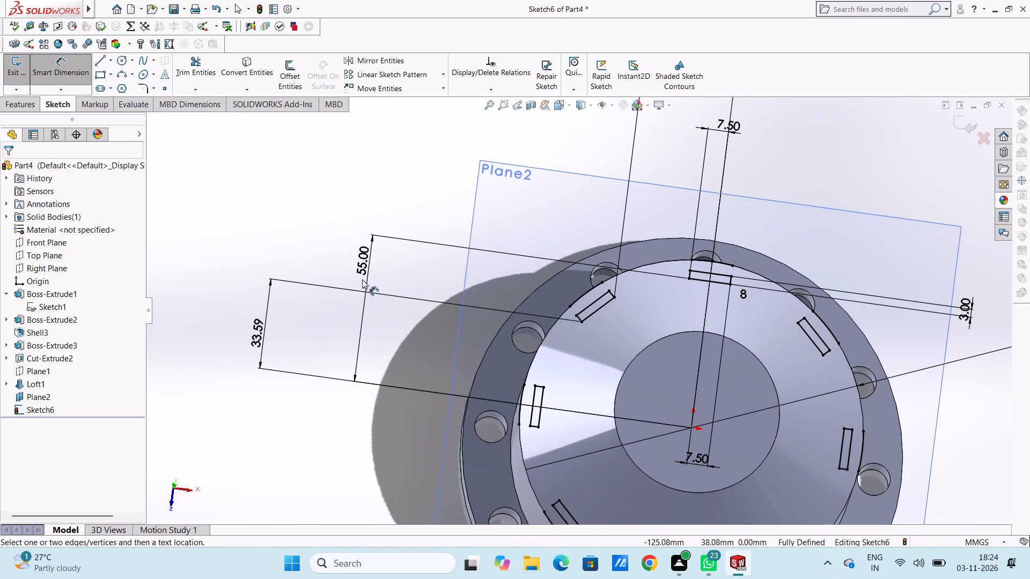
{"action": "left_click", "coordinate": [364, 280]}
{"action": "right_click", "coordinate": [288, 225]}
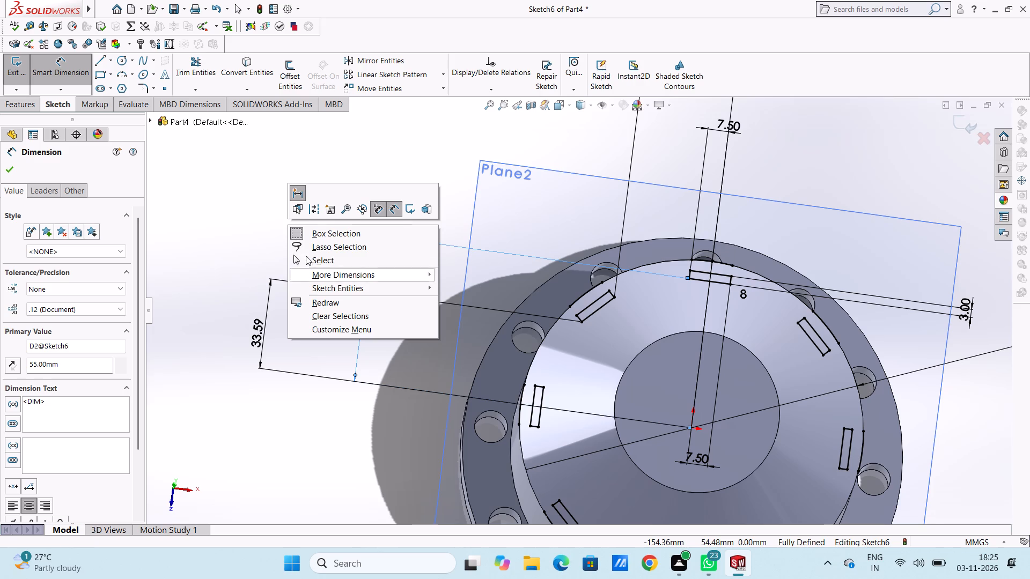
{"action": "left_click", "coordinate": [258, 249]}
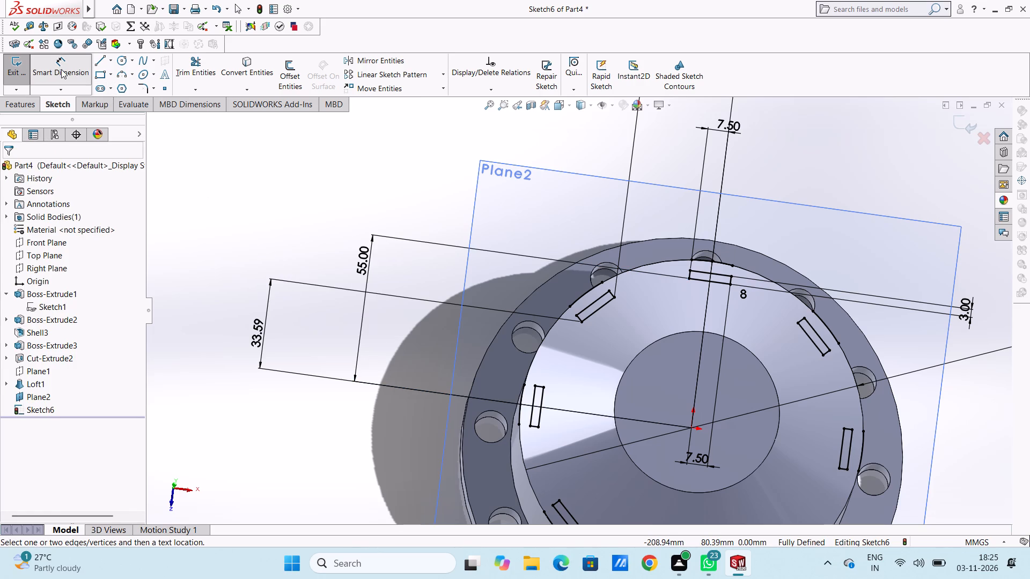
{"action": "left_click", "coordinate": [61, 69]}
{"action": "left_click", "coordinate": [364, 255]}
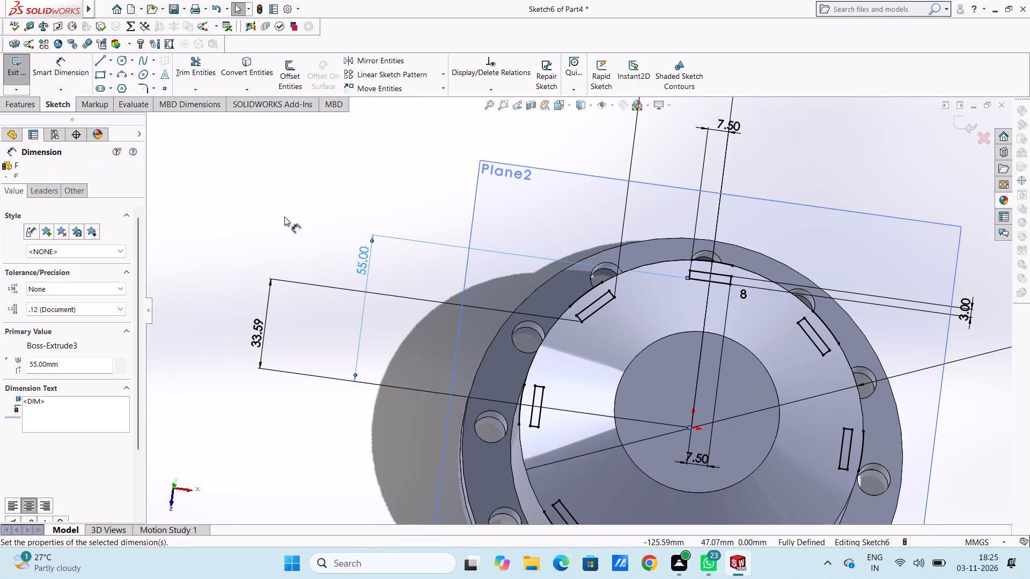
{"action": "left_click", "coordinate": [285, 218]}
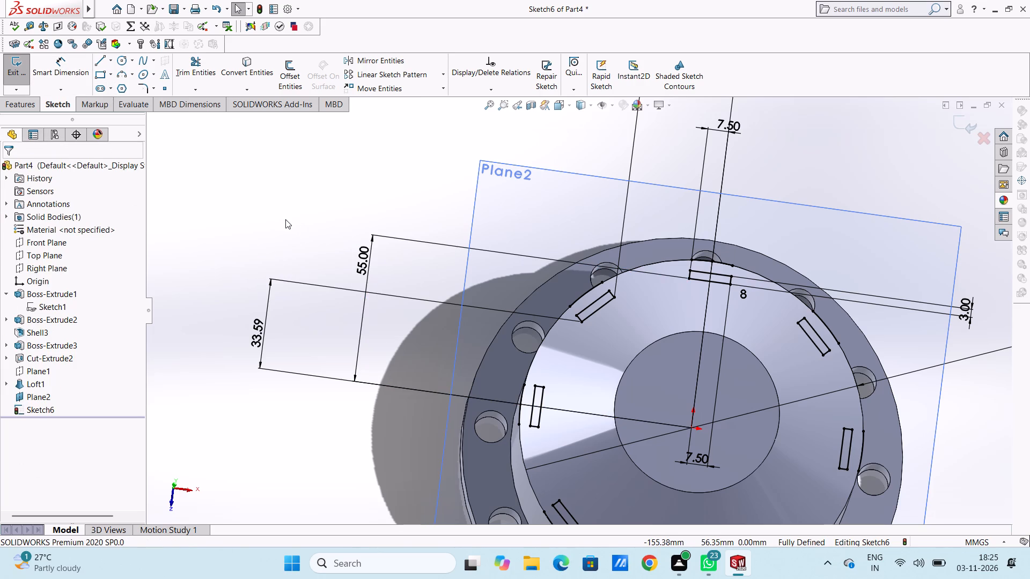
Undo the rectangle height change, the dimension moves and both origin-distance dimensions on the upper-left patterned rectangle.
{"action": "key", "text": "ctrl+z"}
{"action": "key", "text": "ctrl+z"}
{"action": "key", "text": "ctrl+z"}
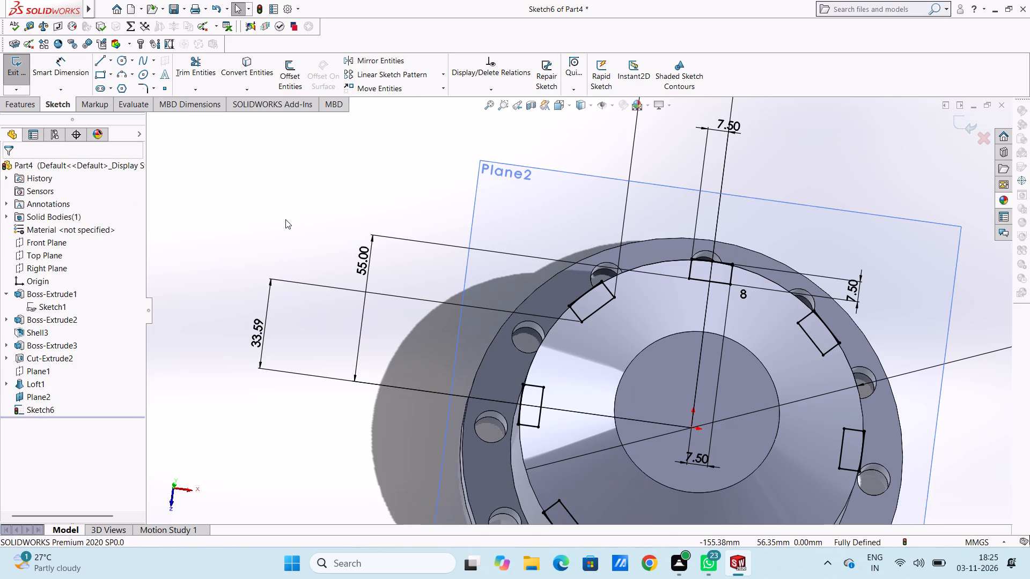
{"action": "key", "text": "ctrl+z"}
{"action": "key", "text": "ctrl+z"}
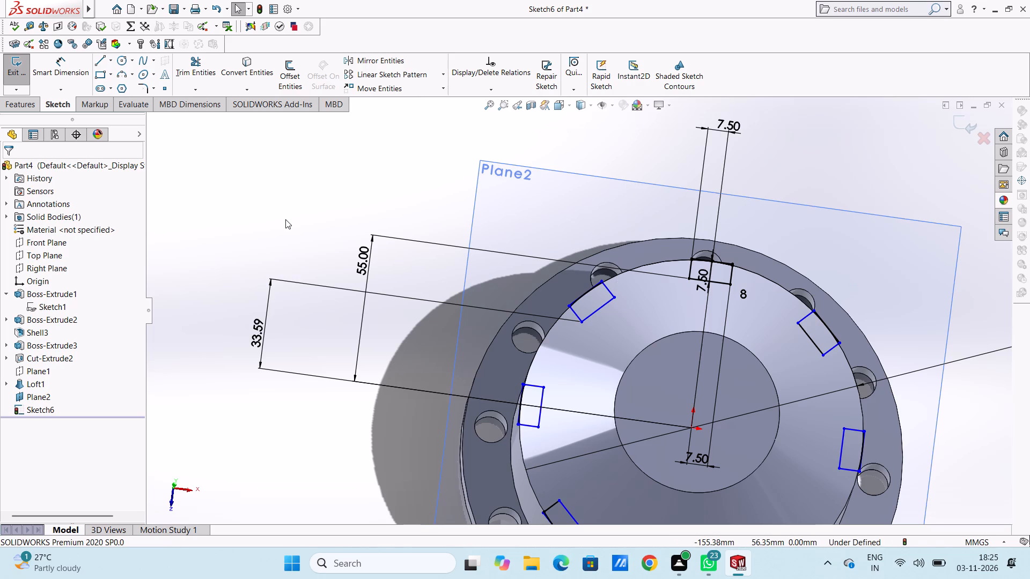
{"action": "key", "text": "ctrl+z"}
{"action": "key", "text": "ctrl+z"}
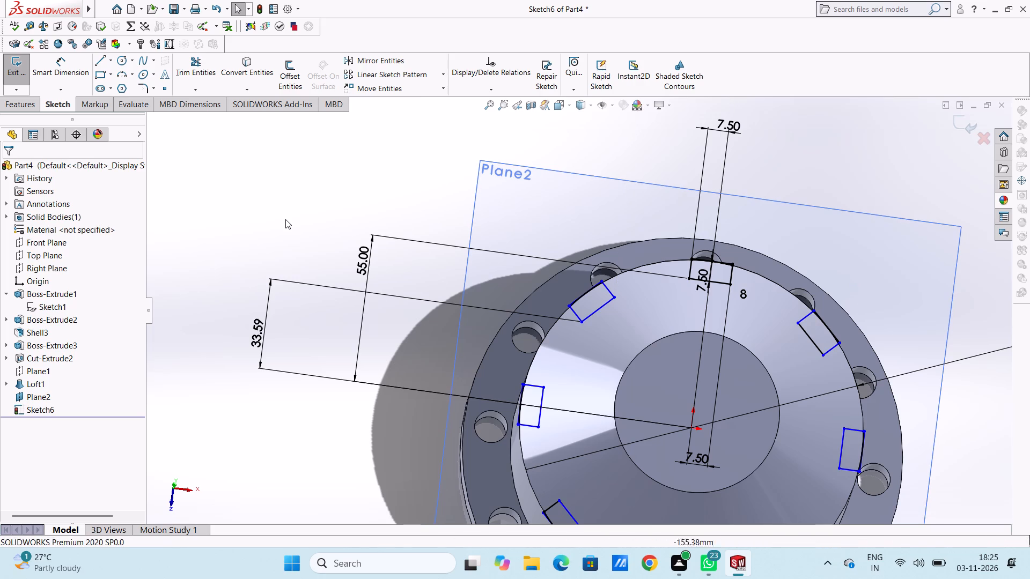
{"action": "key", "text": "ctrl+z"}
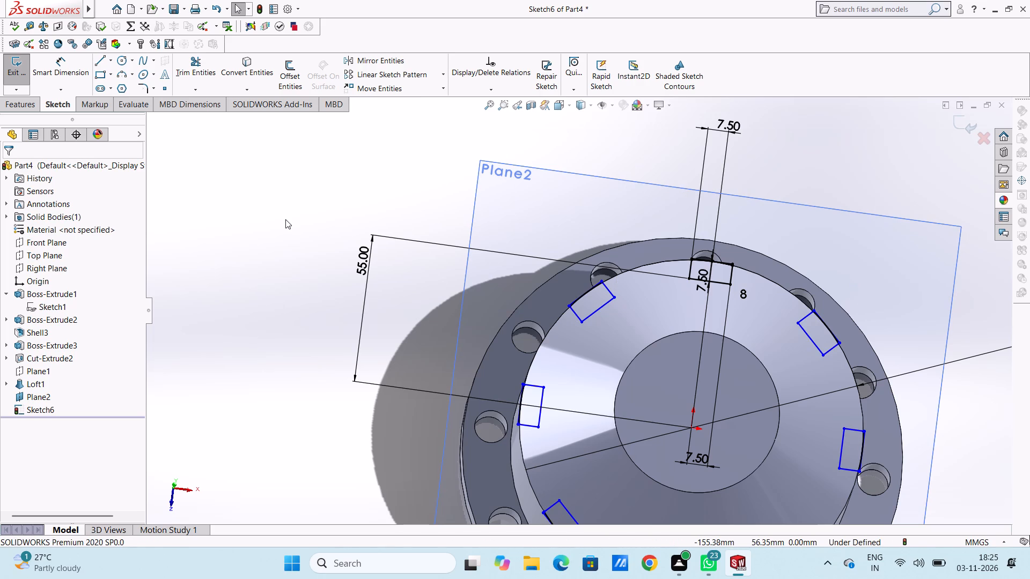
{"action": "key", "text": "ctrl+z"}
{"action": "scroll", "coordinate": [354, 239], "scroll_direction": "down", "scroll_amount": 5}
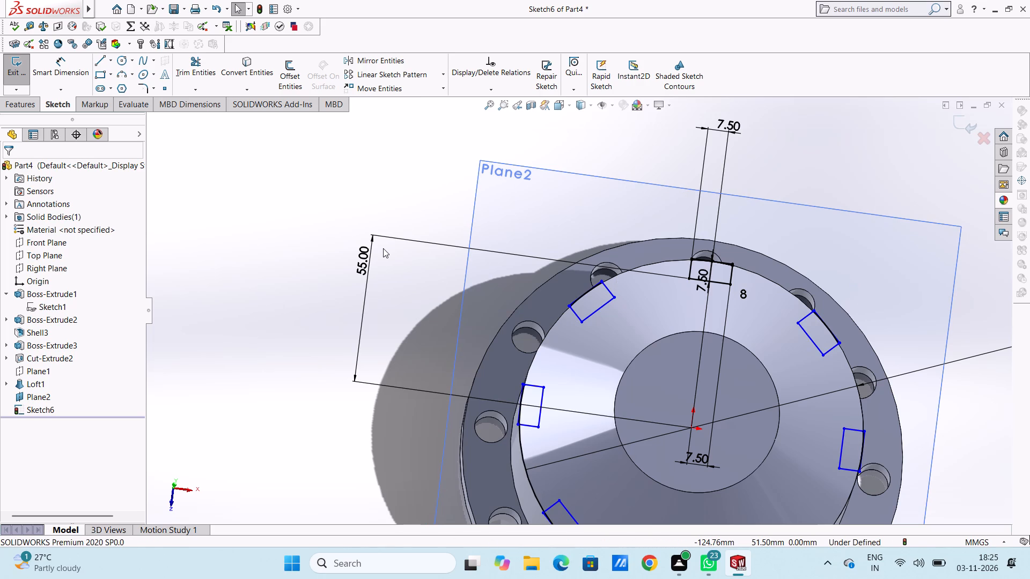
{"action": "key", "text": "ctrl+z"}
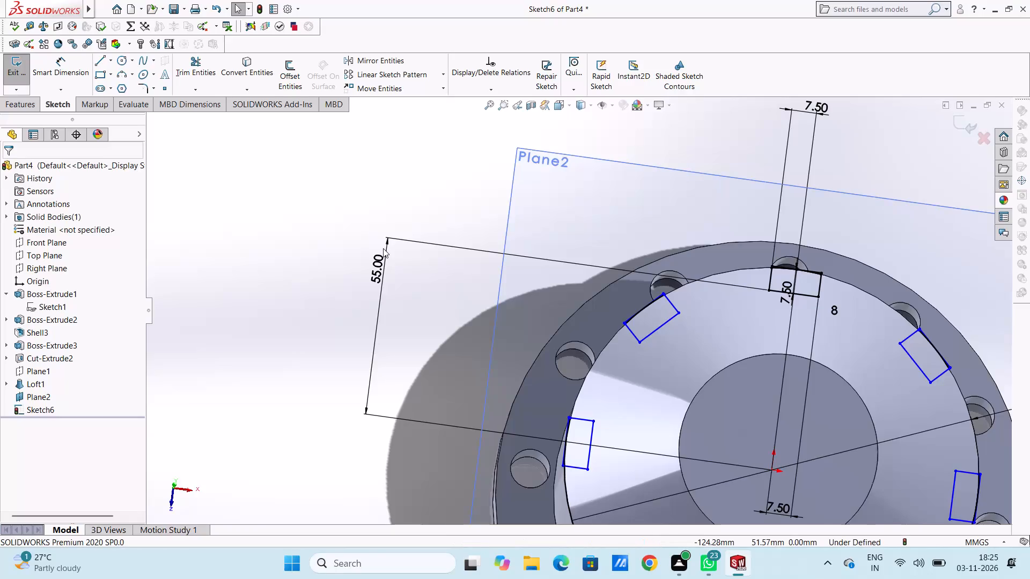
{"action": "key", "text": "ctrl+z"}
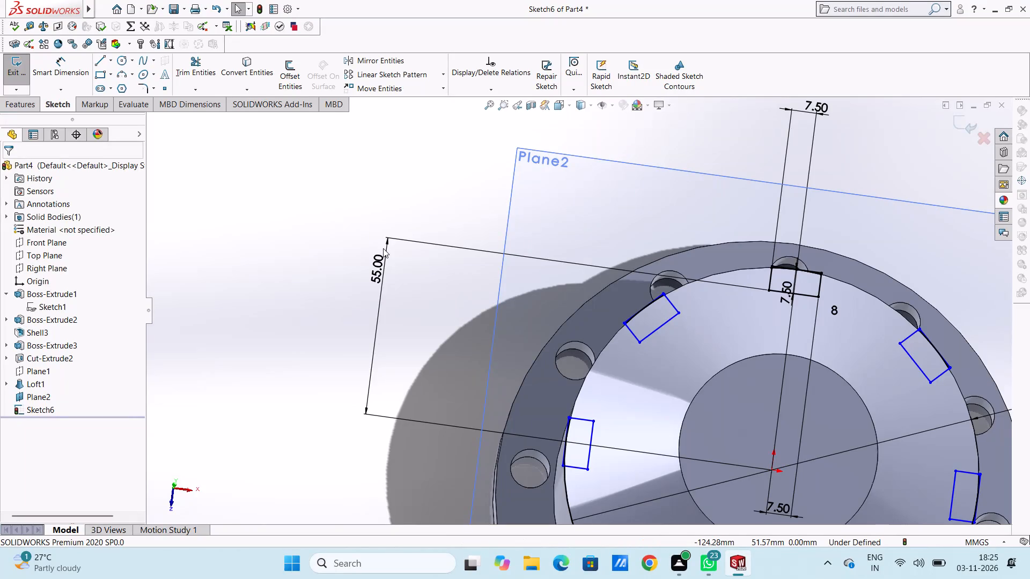
Delete the 55 mm dimension between the origin and the top rectangle's lower edge.
{"action": "scroll", "coordinate": [493, 355], "scroll_direction": "up", "scroll_amount": 4}
{"action": "scroll", "coordinate": [649, 428], "scroll_direction": "down", "scroll_amount": 1}
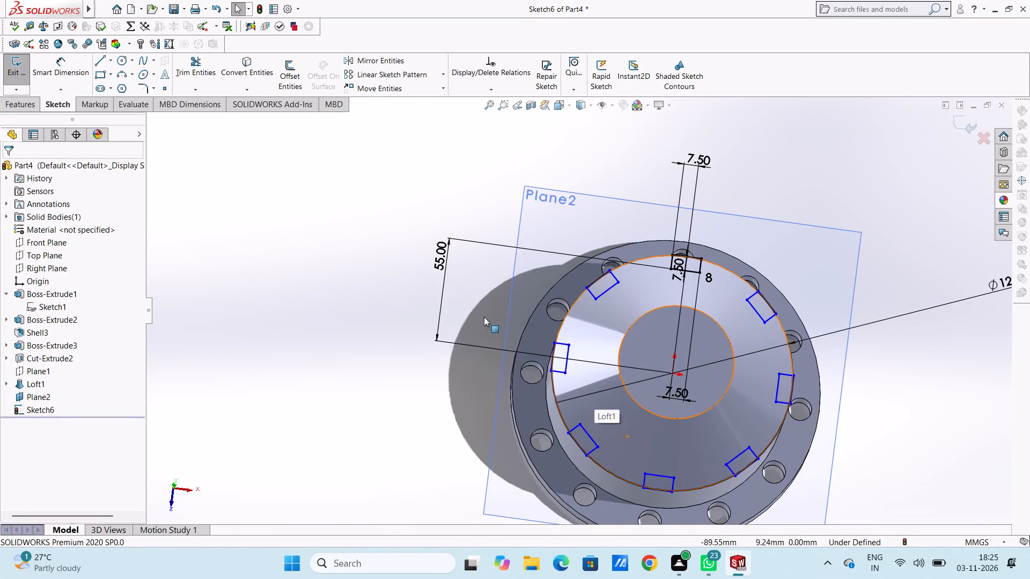
{"action": "left_click", "coordinate": [446, 262]}
{"action": "right_click", "coordinate": [340, 239]}
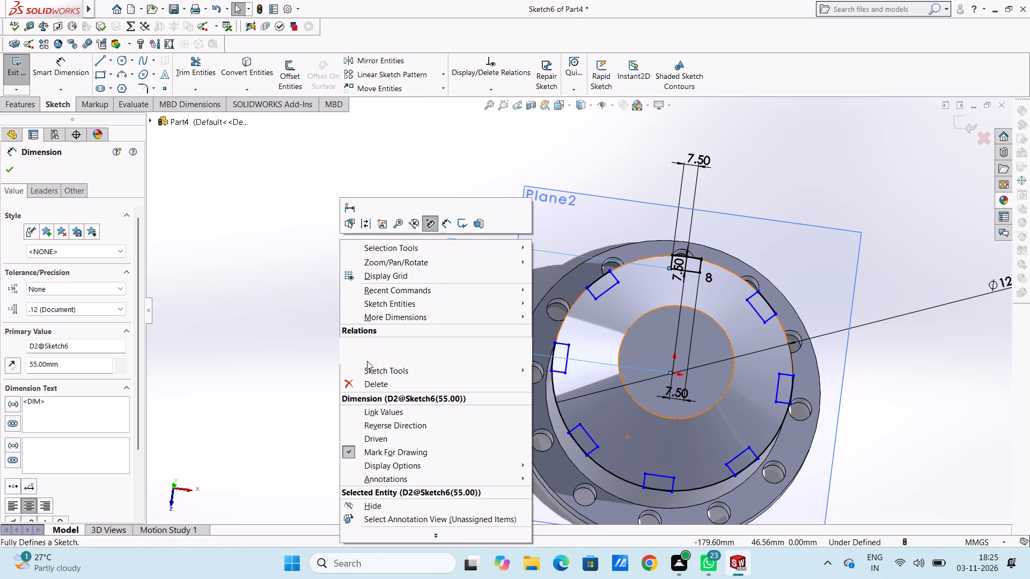
{"action": "left_click", "coordinate": [364, 387]}
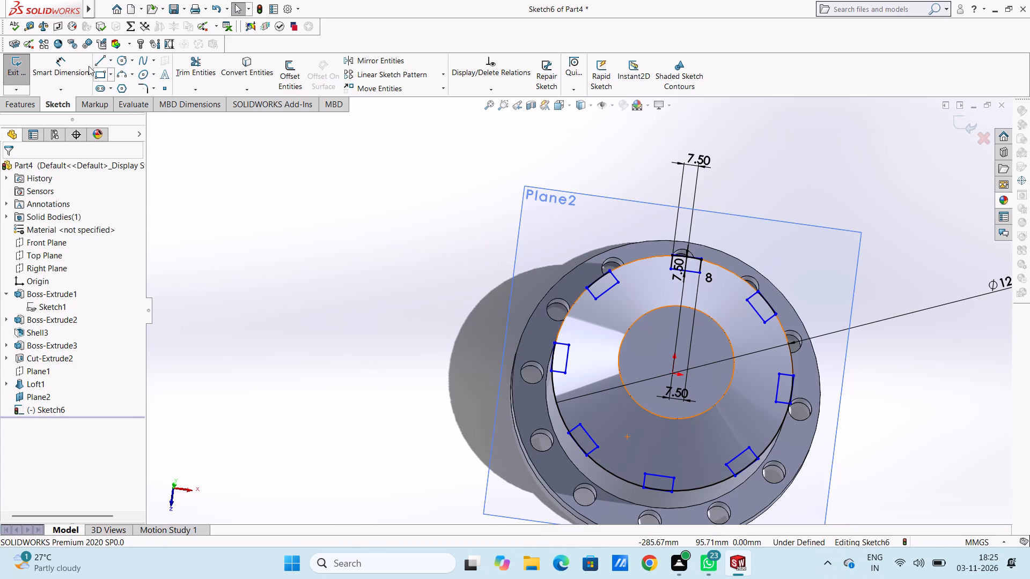
Reposition the top rectangle's height dimension outside the flange, clear of the sketch profiles.
{"action": "left_click", "coordinate": [79, 64]}
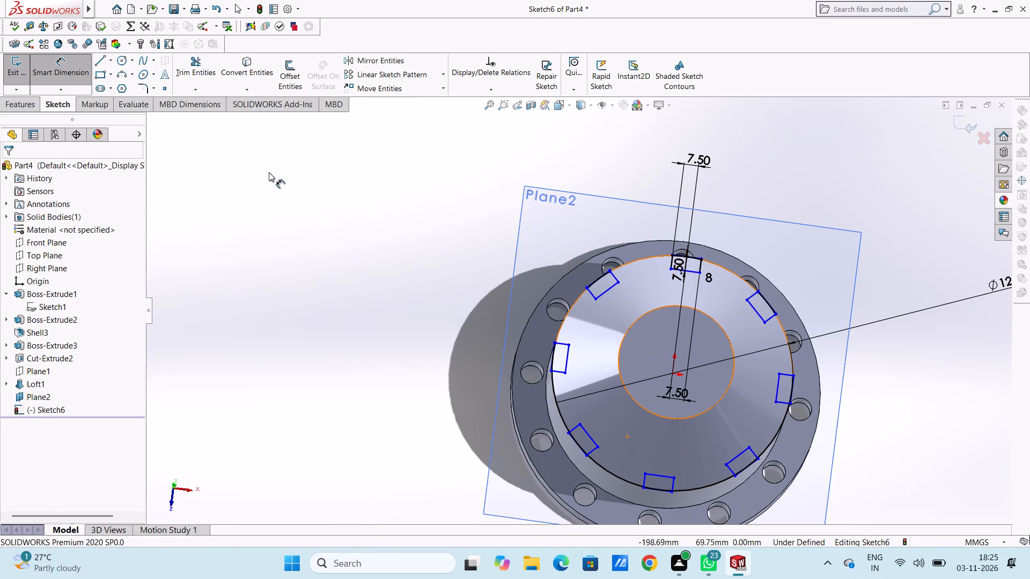
{"action": "left_click", "coordinate": [65, 82]}
{"action": "scroll", "coordinate": [664, 336], "scroll_direction": "down", "scroll_amount": 5}
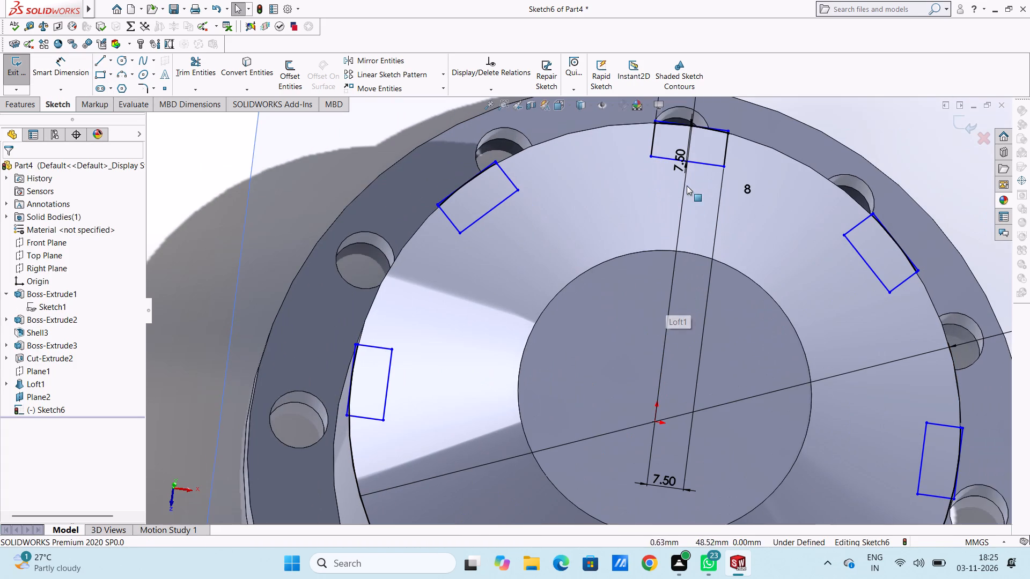
{"action": "left_click_drag", "start_coordinate": [685, 164], "coordinate": [959, 214]}
{"action": "scroll", "coordinate": [959, 214], "scroll_direction": "up", "scroll_amount": 4}
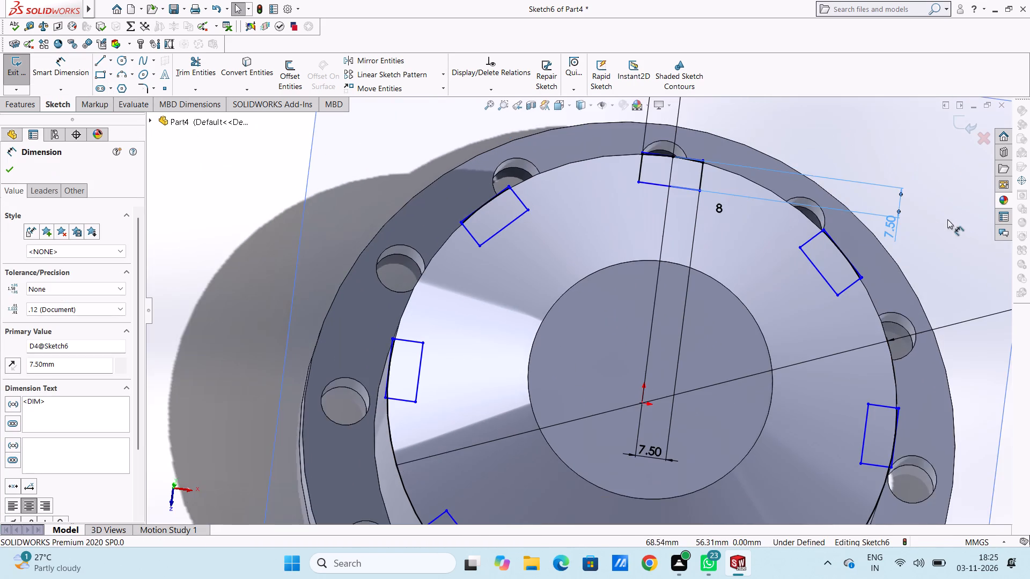
{"action": "scroll", "coordinate": [933, 230], "scroll_direction": "up", "scroll_amount": 5}
{"action": "left_click", "coordinate": [910, 248]}
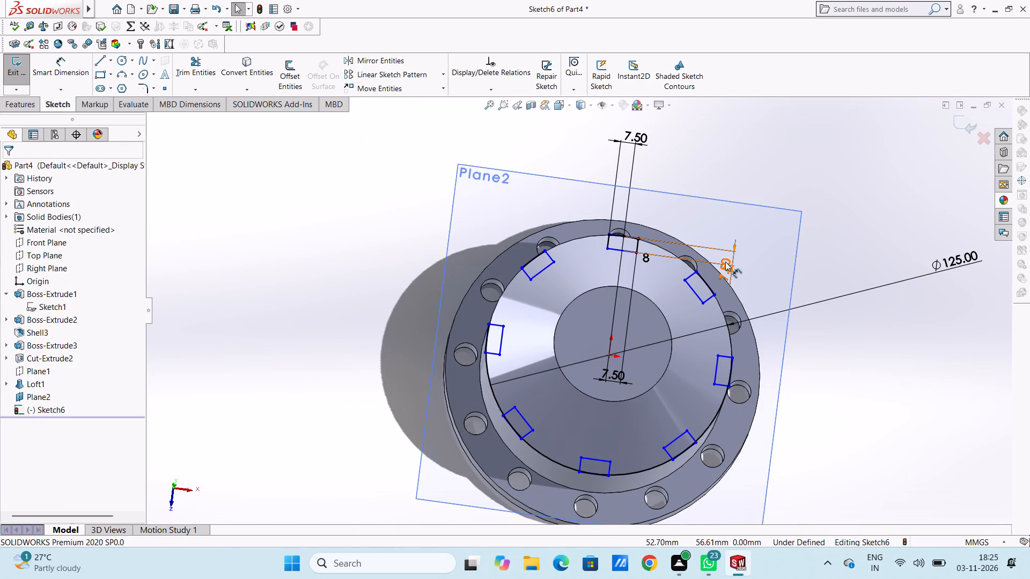
{"action": "left_click_drag", "start_coordinate": [730, 264], "coordinate": [753, 268]}
{"action": "left_click_drag", "start_coordinate": [750, 271], "coordinate": [854, 292]}
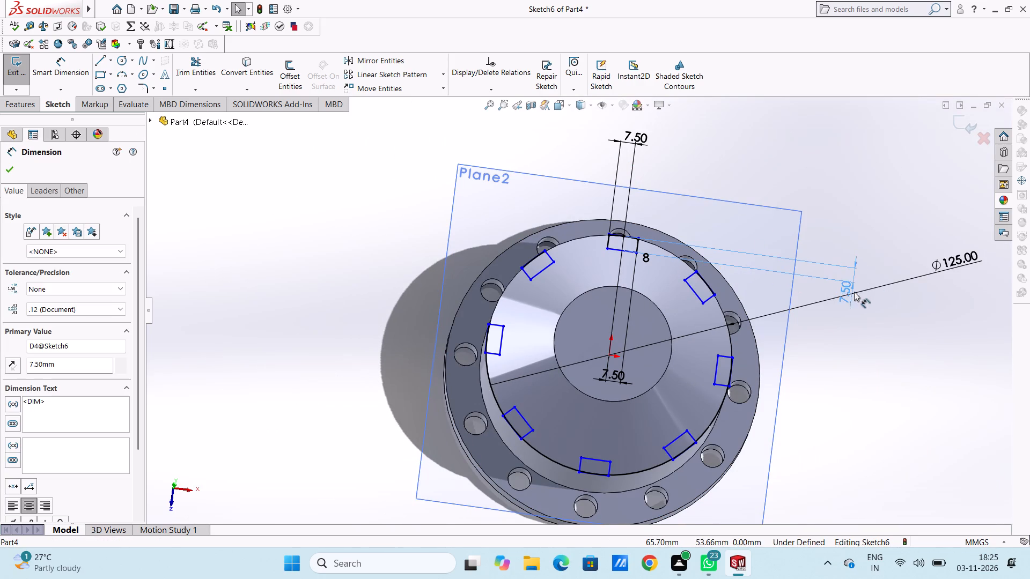
{"action": "left_click_drag", "start_coordinate": [854, 292], "coordinate": [856, 292]}
{"action": "left_click", "coordinate": [858, 202]}
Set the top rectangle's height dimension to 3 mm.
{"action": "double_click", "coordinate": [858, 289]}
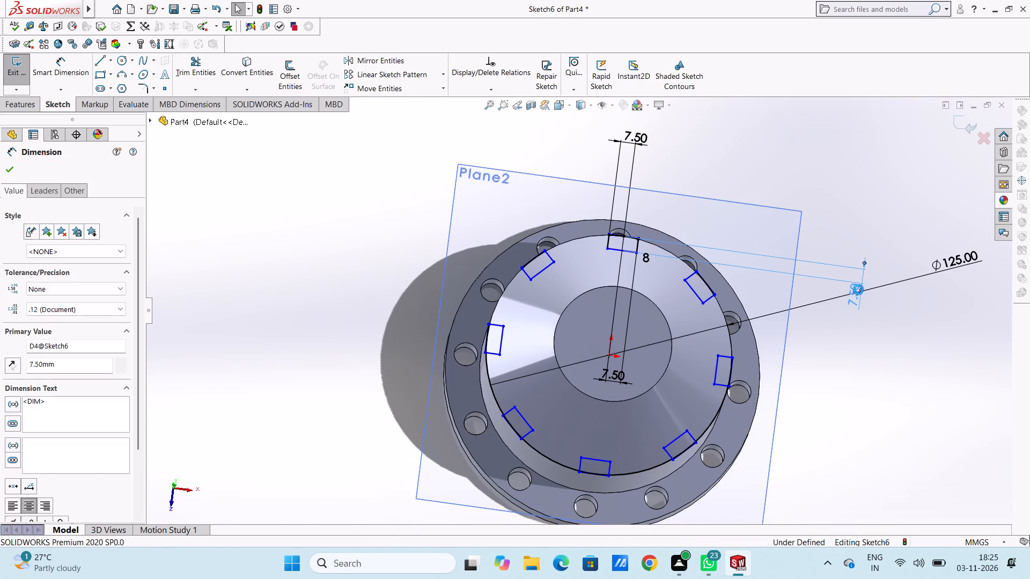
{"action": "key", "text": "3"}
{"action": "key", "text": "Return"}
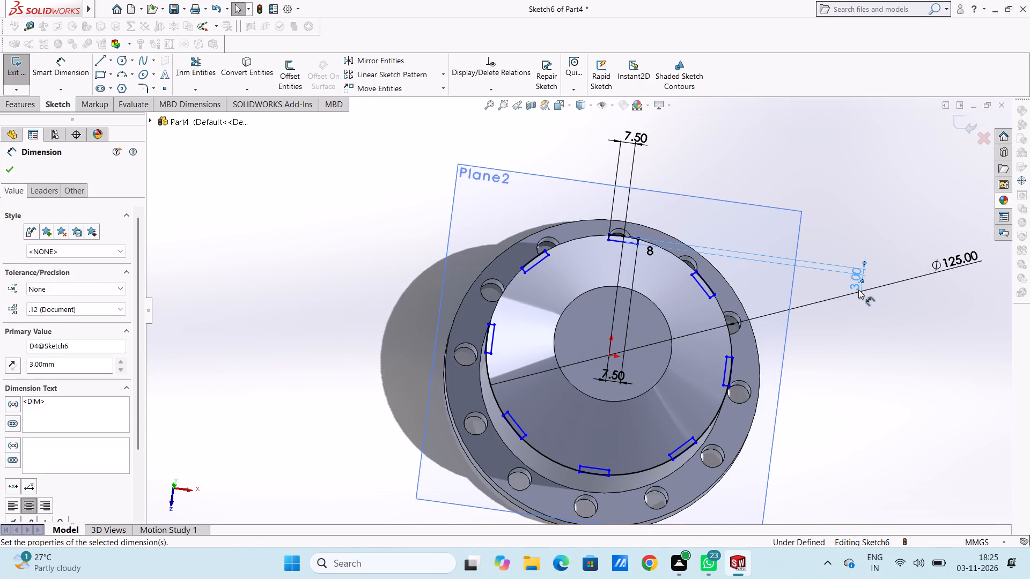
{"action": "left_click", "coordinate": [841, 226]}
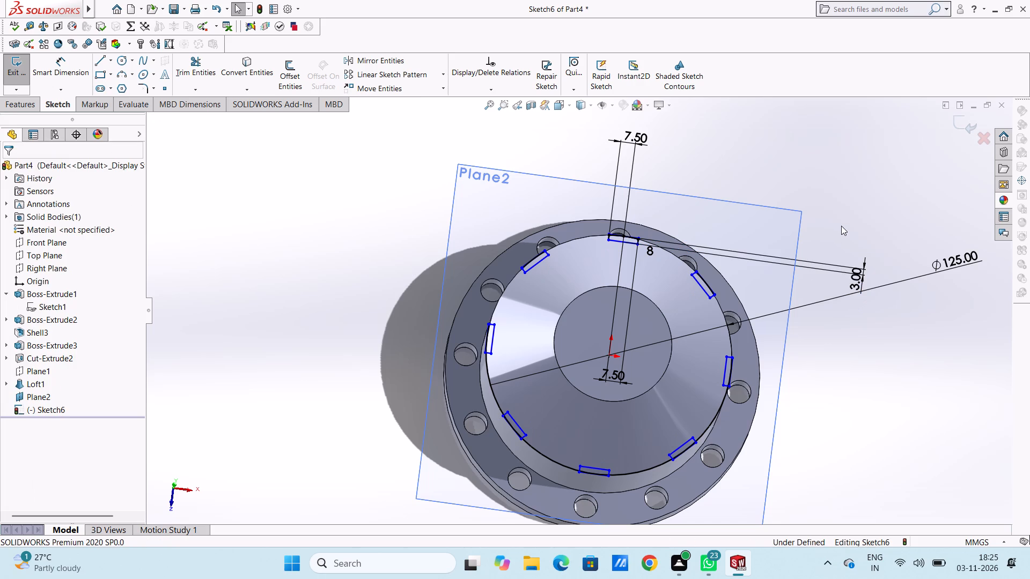
Set the top rectangle's height dimension to 5 mm.
{"action": "middle_click_drag", "start_coordinate": [841, 226], "coordinate": [833, 267]}
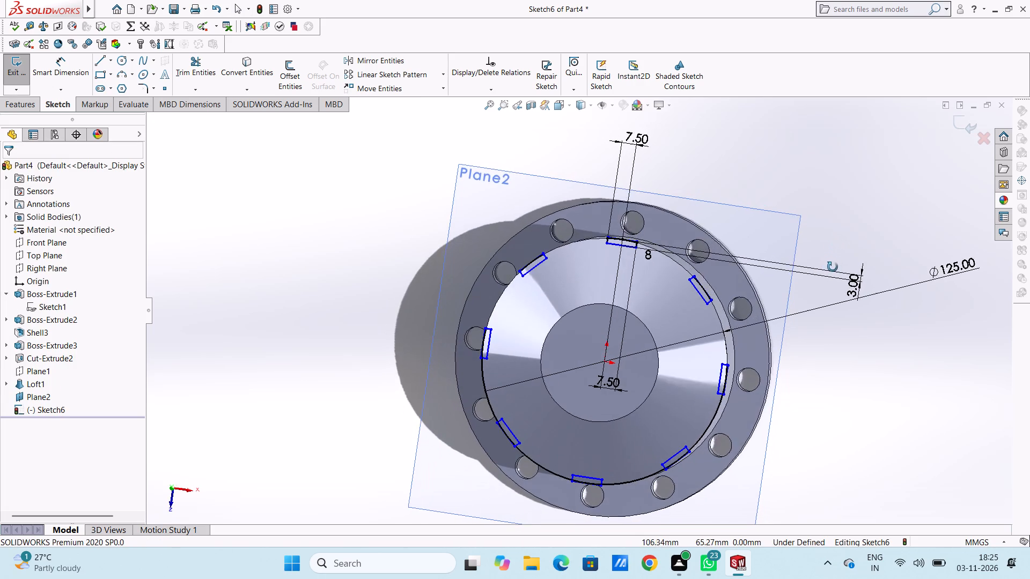
{"action": "middle_click_drag", "start_coordinate": [833, 267], "coordinate": [835, 270]}
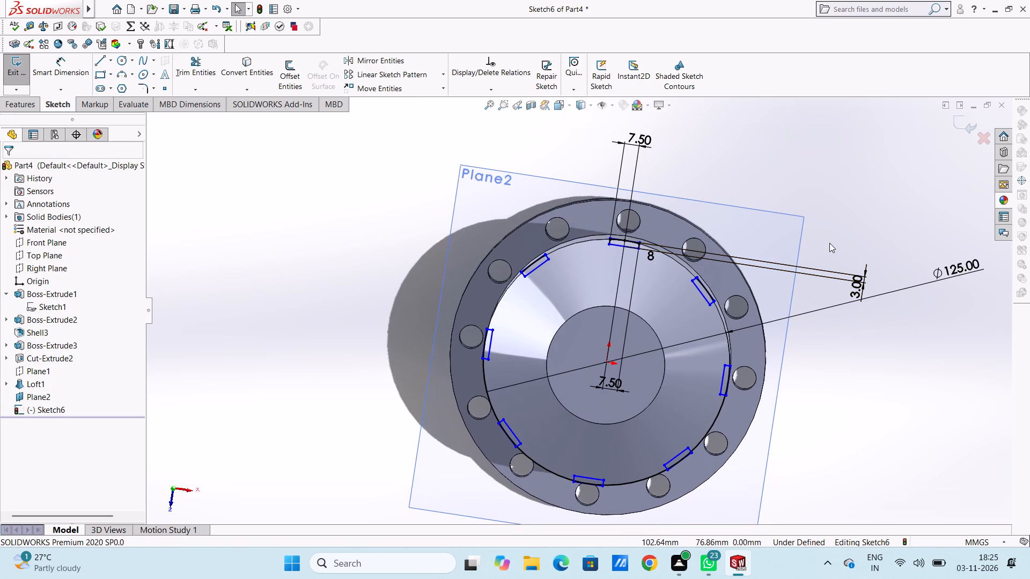
{"action": "key", "text": "ctrl+5"}
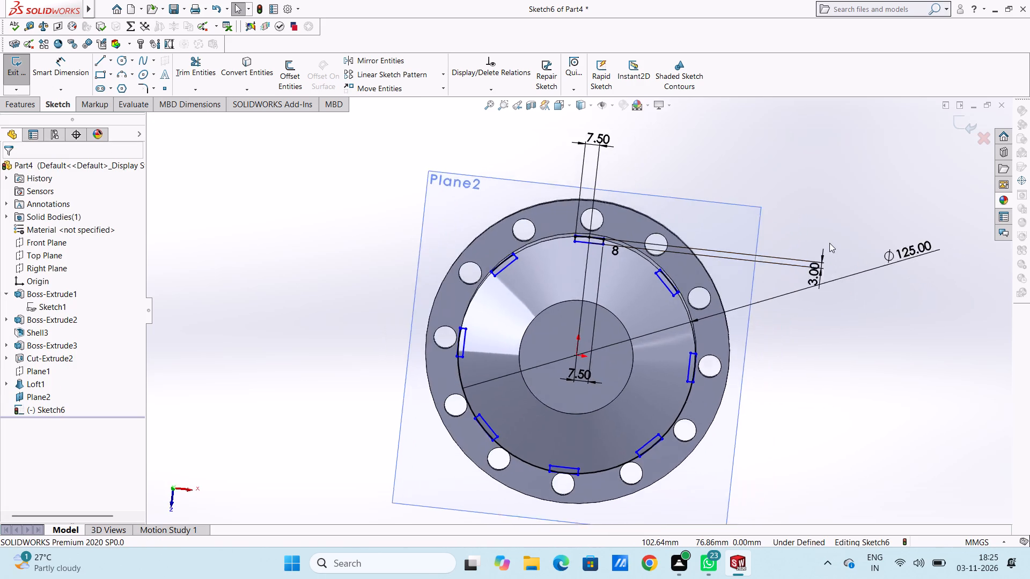
{"action": "scroll", "coordinate": [532, 237], "scroll_direction": "down", "scroll_amount": 2}
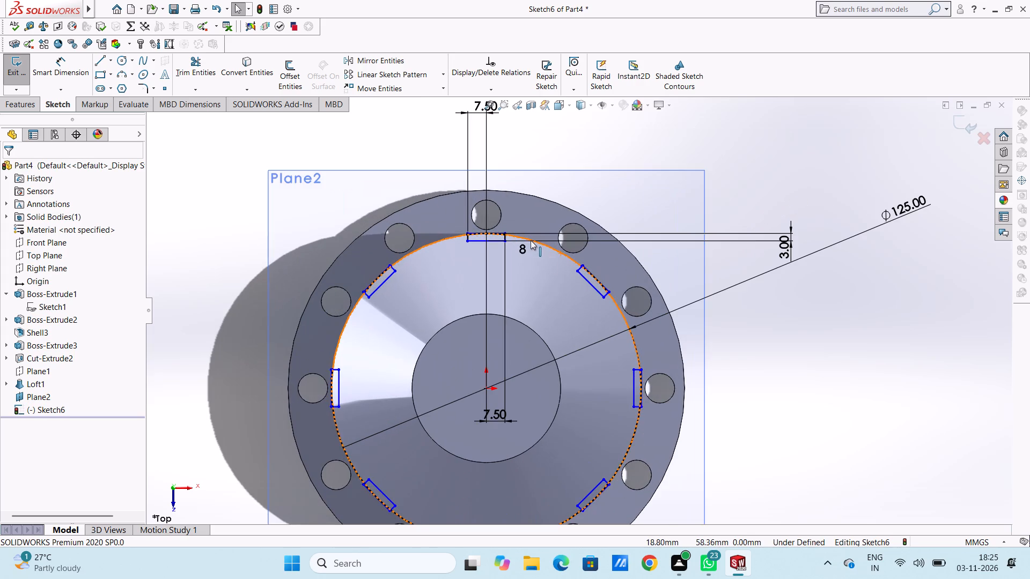
{"action": "scroll", "coordinate": [495, 259], "scroll_direction": "up", "scroll_amount": 2}
{"action": "scroll", "coordinate": [464, 290], "scroll_direction": "up", "scroll_amount": 3}
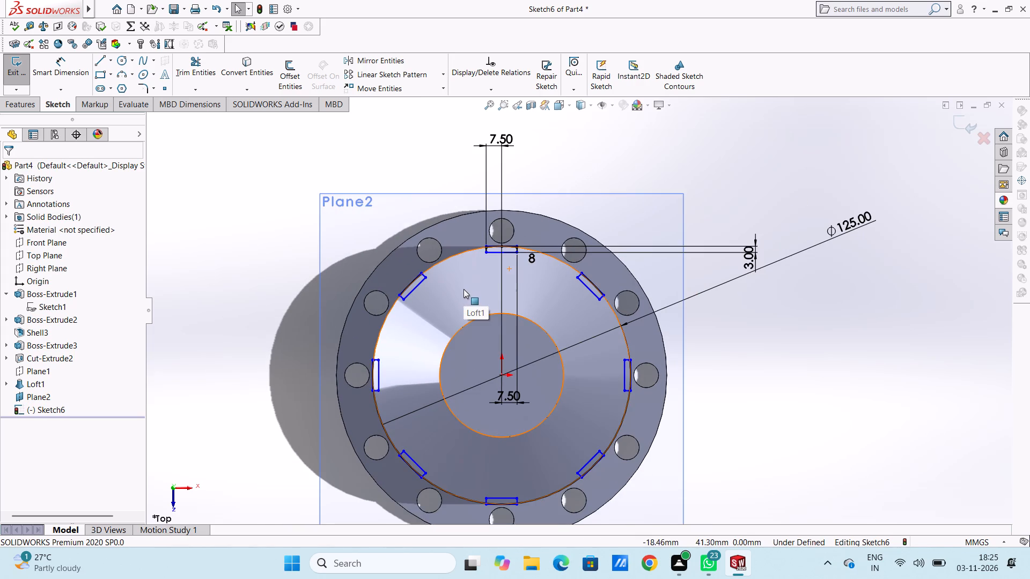
{"action": "scroll", "coordinate": [483, 283], "scroll_direction": "down", "scroll_amount": 1}
{"action": "scroll", "coordinate": [486, 276], "scroll_direction": "up", "scroll_amount": 3}
{"action": "scroll", "coordinate": [550, 303], "scroll_direction": "down", "scroll_amount": 2}
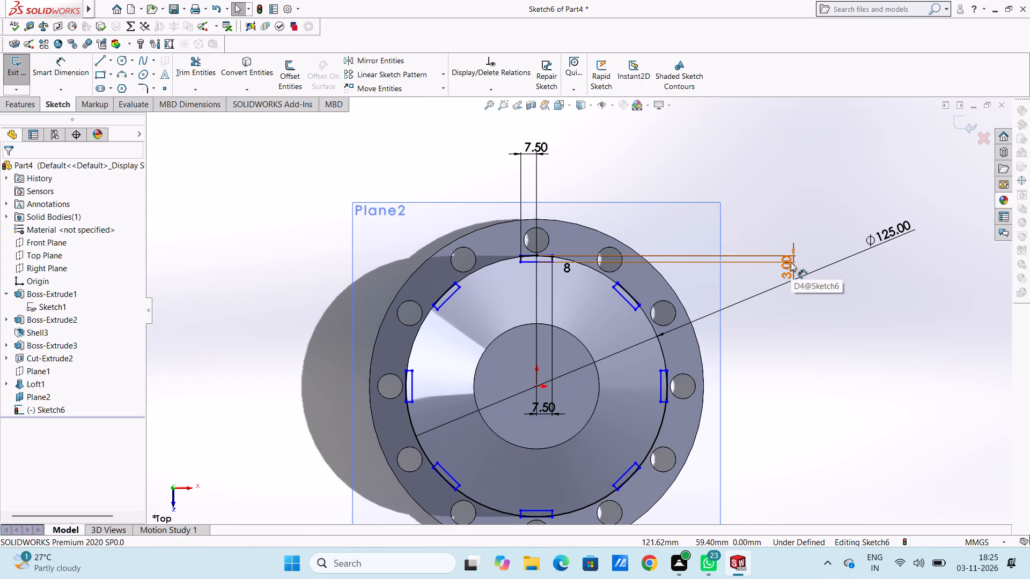
{"action": "double_click", "coordinate": [791, 262]}
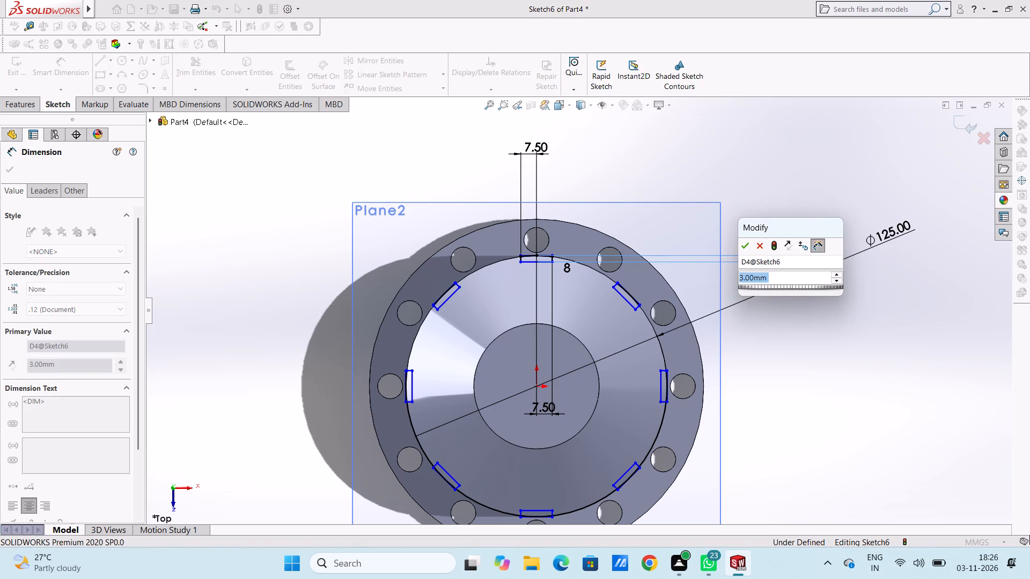
{"action": "key", "text": "5"}
{"action": "key", "text": "Return"}
{"action": "left_click", "coordinate": [770, 212]}
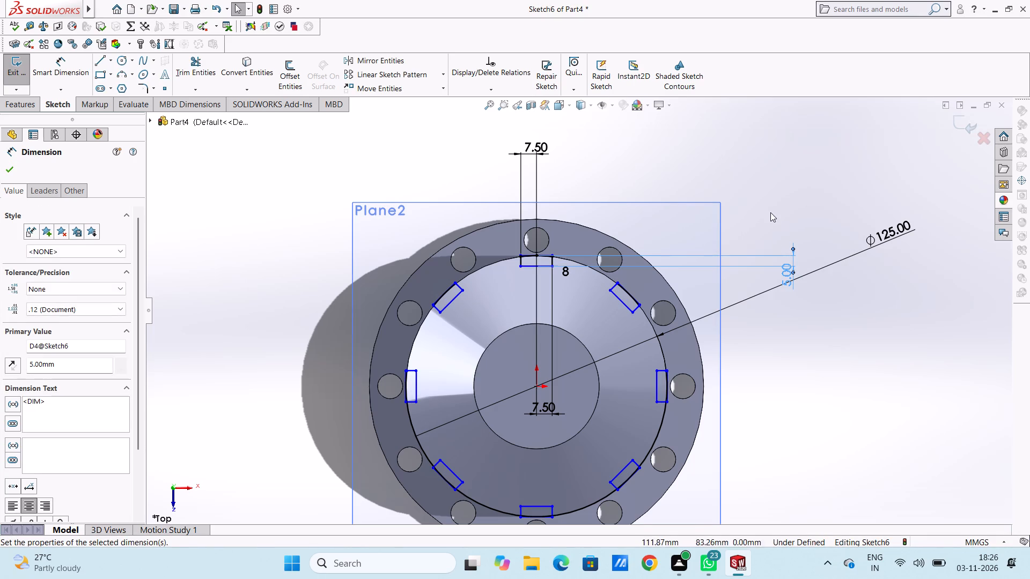
Dimension the vertical distance from the origin to the top rectangle's lower edge, keeping the existing distance.
{"action": "left_click", "coordinate": [55, 73]}
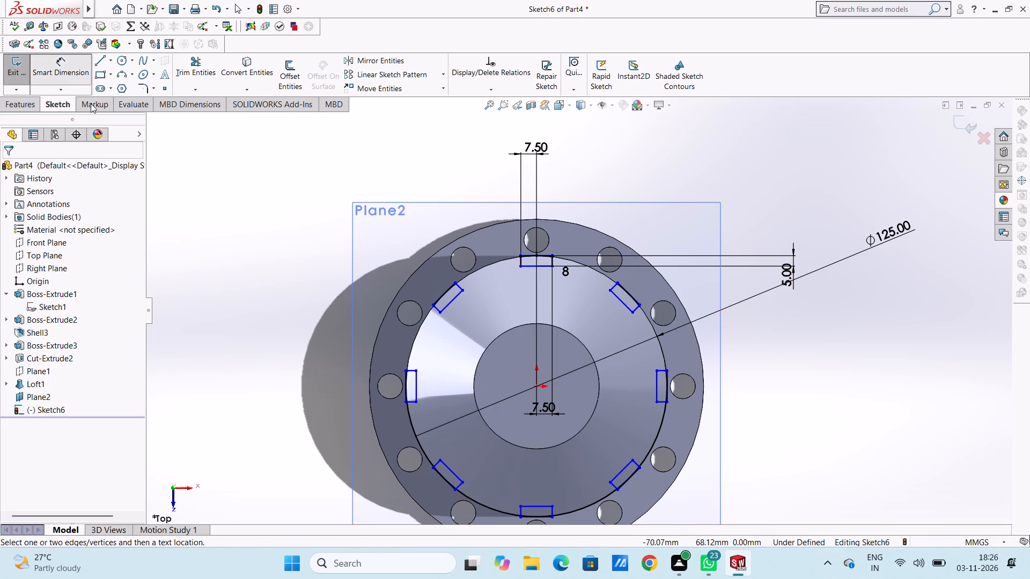
{"action": "left_click", "coordinate": [536, 387]}
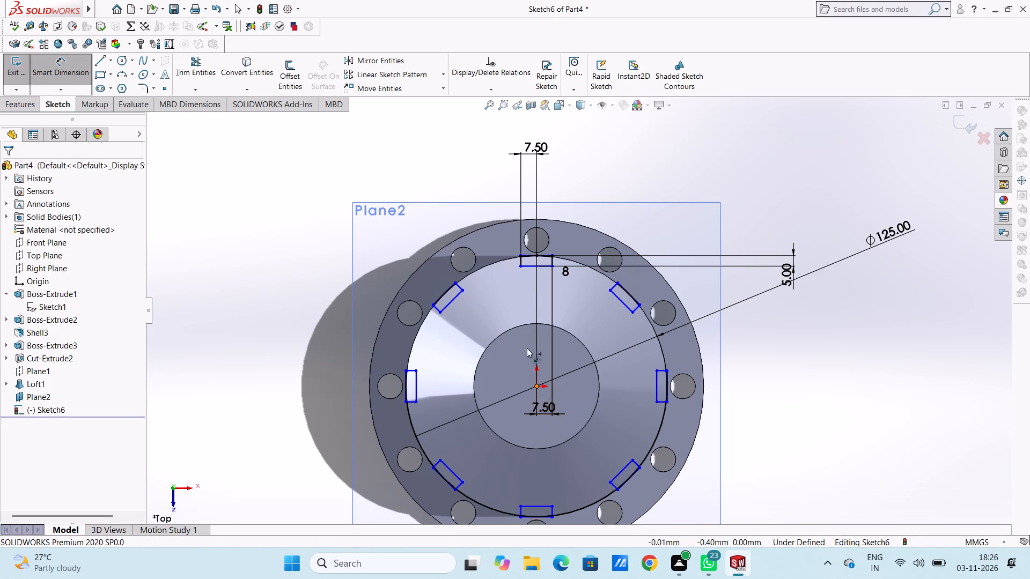
{"action": "left_click", "coordinate": [535, 265]}
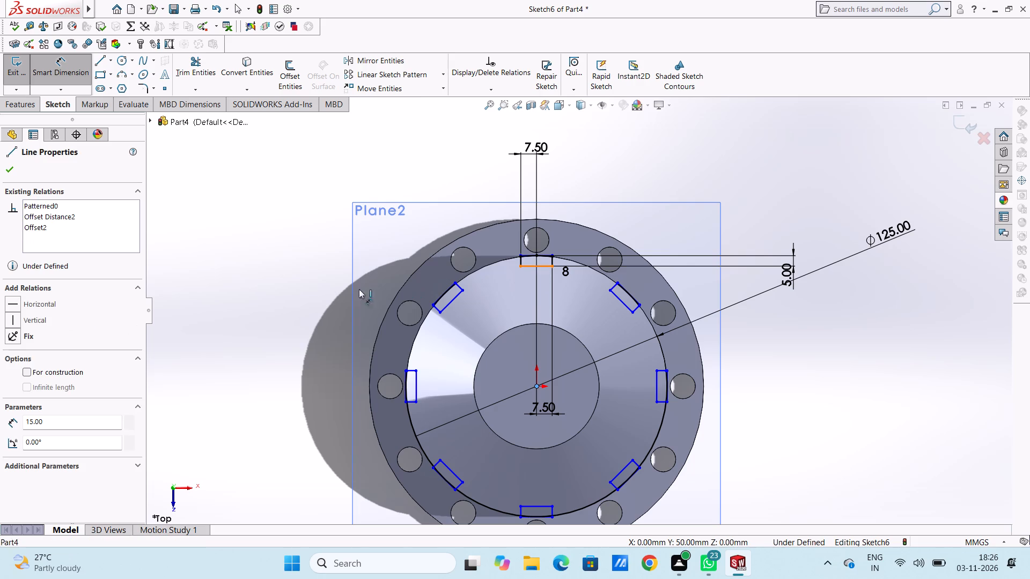
{"action": "left_click", "coordinate": [241, 305]}
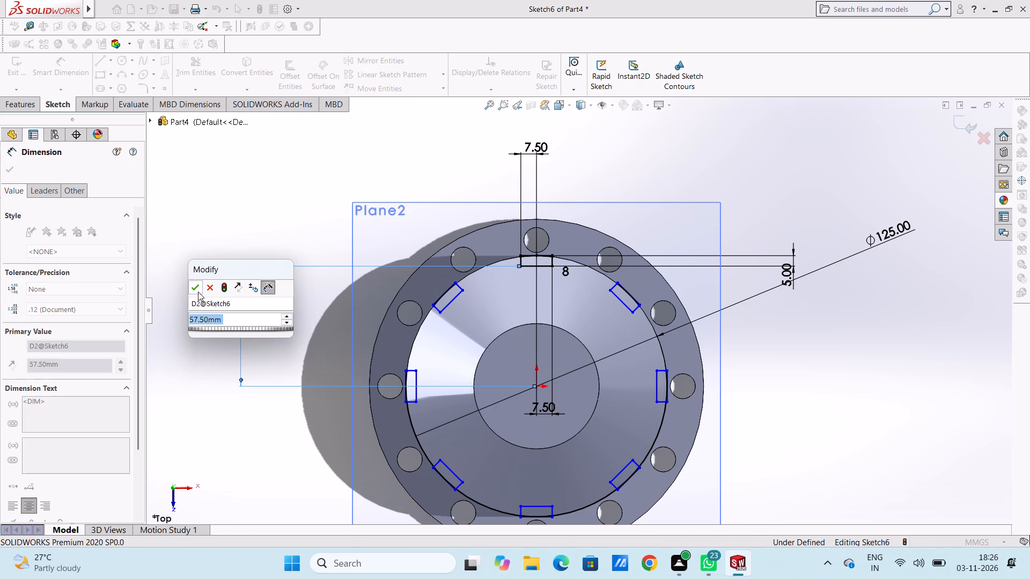
{"action": "left_click", "coordinate": [198, 291]}
{"action": "left_click", "coordinate": [279, 226]}
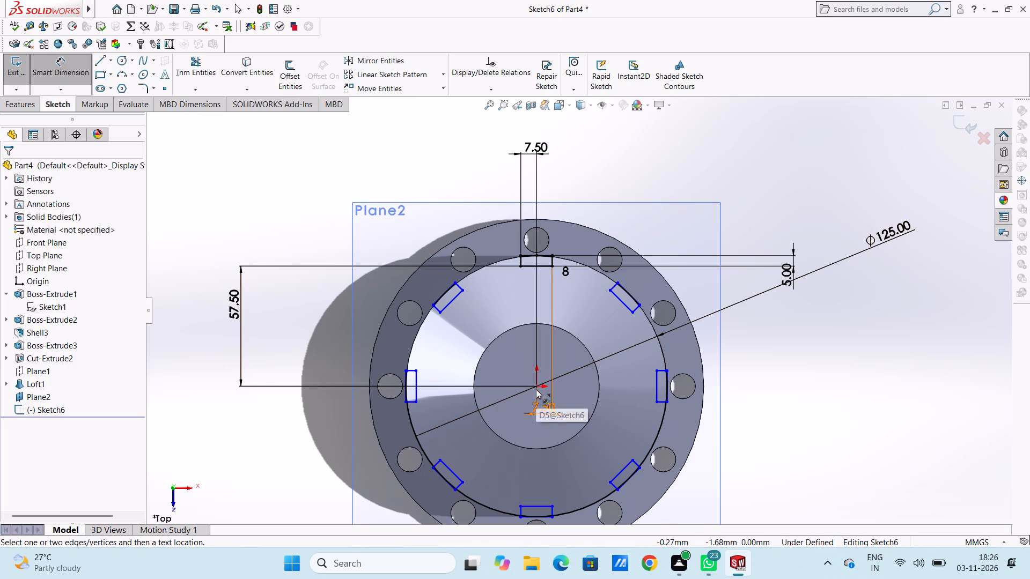
Dimension the vertical distance from the origin to the lowest corner of the upper-left patterned rectangle, keeping the existing distance.
{"action": "left_click", "coordinate": [536, 388]}
{"action": "left_click", "coordinate": [438, 313]}
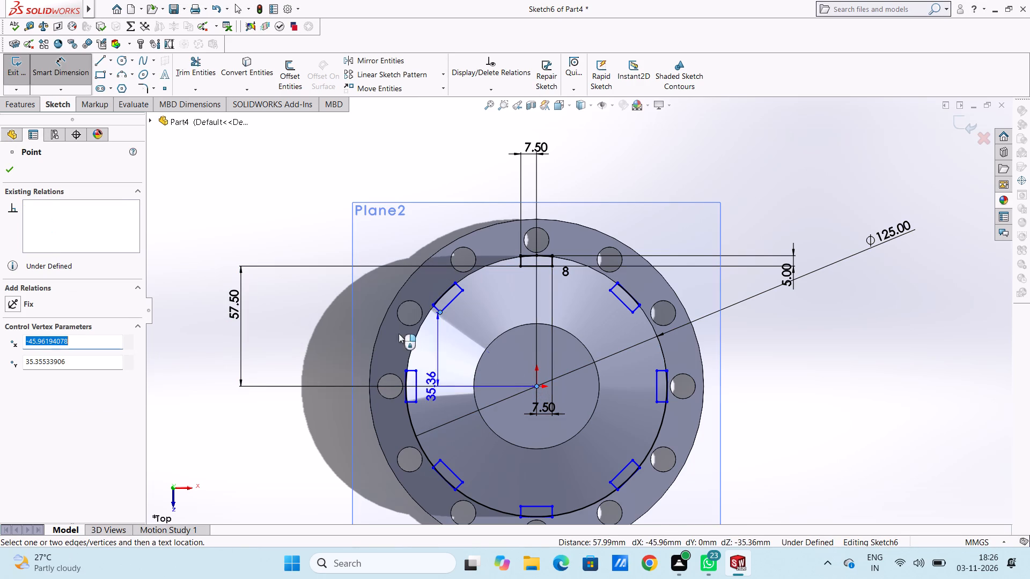
{"action": "scroll", "coordinate": [360, 339], "scroll_direction": "up", "scroll_amount": 4}
{"action": "left_click", "coordinate": [306, 331]}
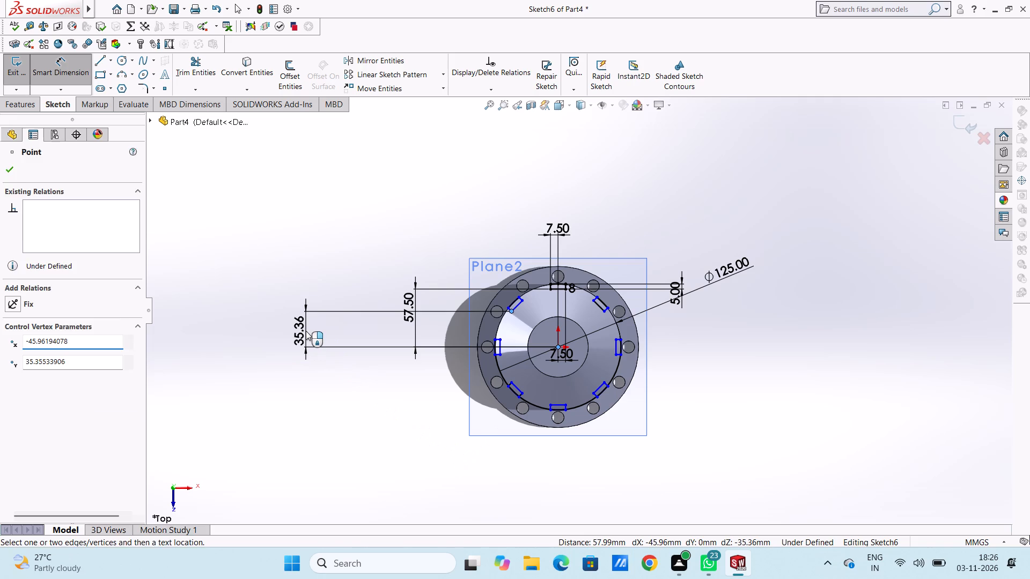
{"action": "left_click", "coordinate": [261, 314]}
{"action": "left_click", "coordinate": [318, 244]}
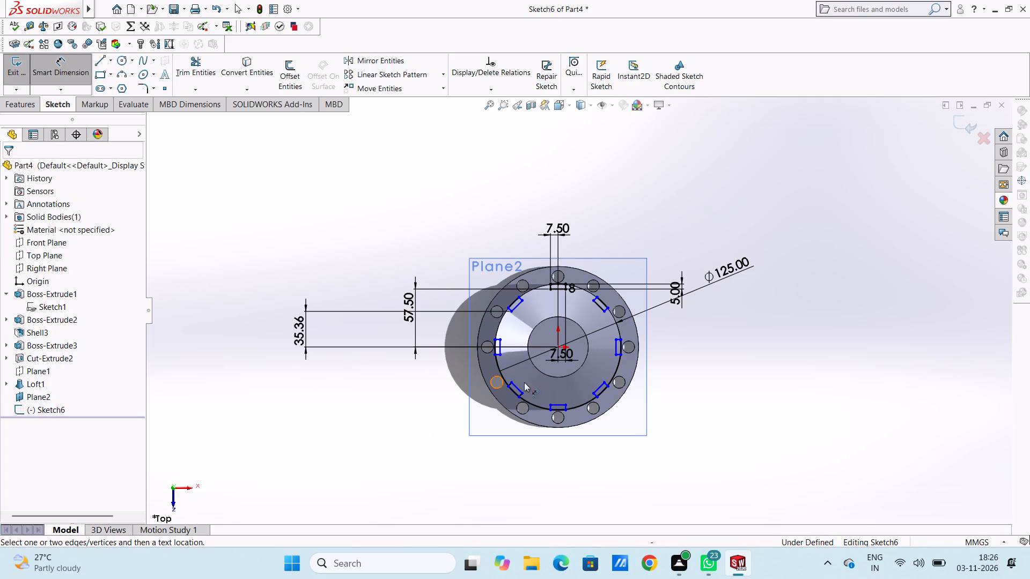
Dimension the horizontal distance from the origin to the upper-left rectangle's corner nearest the vertical centreline, keeping the existing distance.
{"action": "scroll", "coordinate": [552, 329], "scroll_direction": "down", "scroll_amount": 2}
{"action": "left_click", "coordinate": [563, 354]}
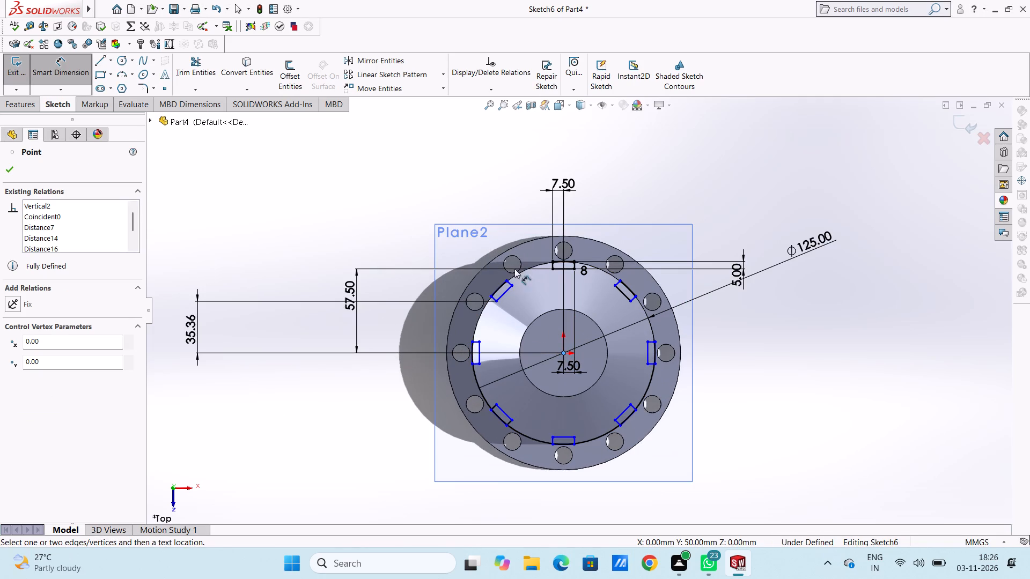
{"action": "left_click", "coordinate": [512, 285]}
{"action": "left_click", "coordinate": [528, 154]}
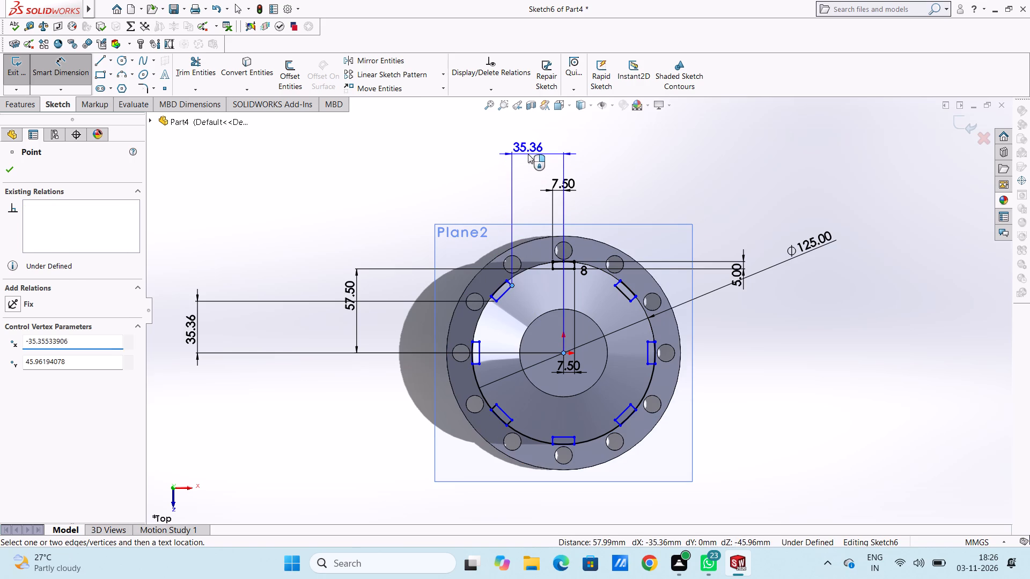
{"action": "left_click", "coordinate": [483, 136]}
{"action": "left_click", "coordinate": [453, 164]}
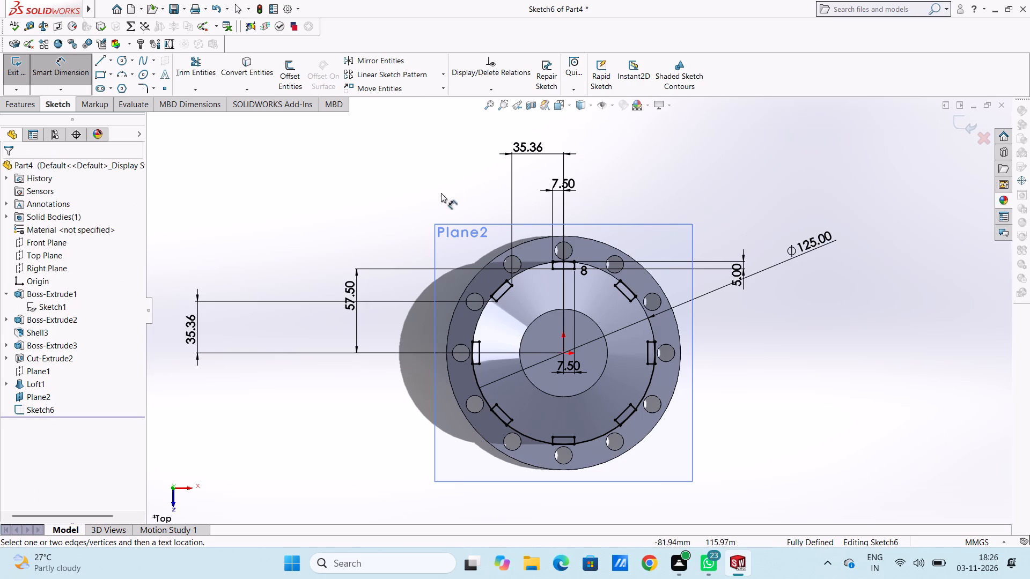
Start a blind Extruded Cut and pick the upper-left rectangle's main region plus the top rectangle's main region and both outer corner slivers.
{"action": "middle_click_drag", "start_coordinate": [406, 223], "coordinate": [467, 238]}
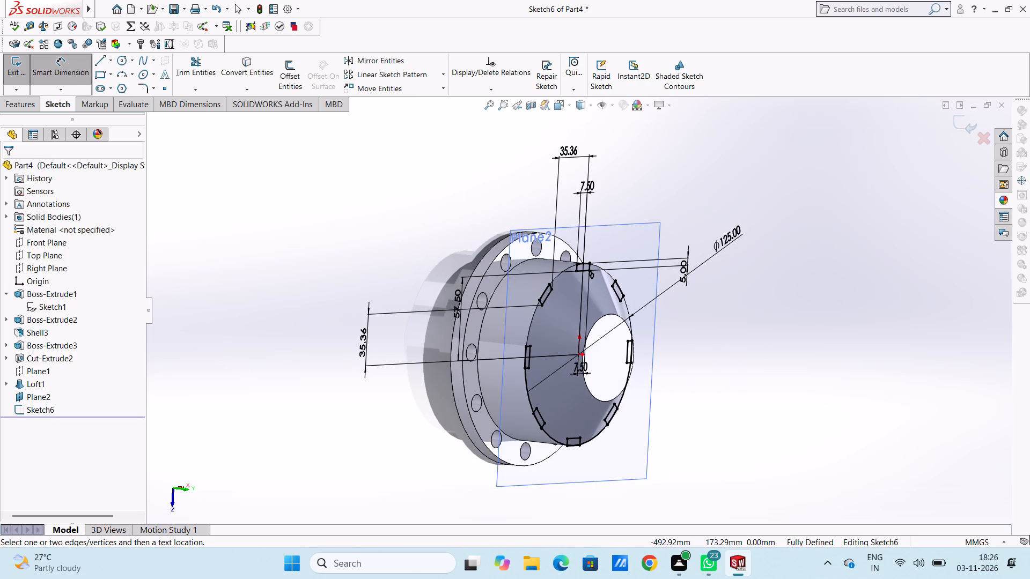
{"action": "left_click", "coordinate": [70, 63]}
{"action": "left_click", "coordinate": [26, 102]}
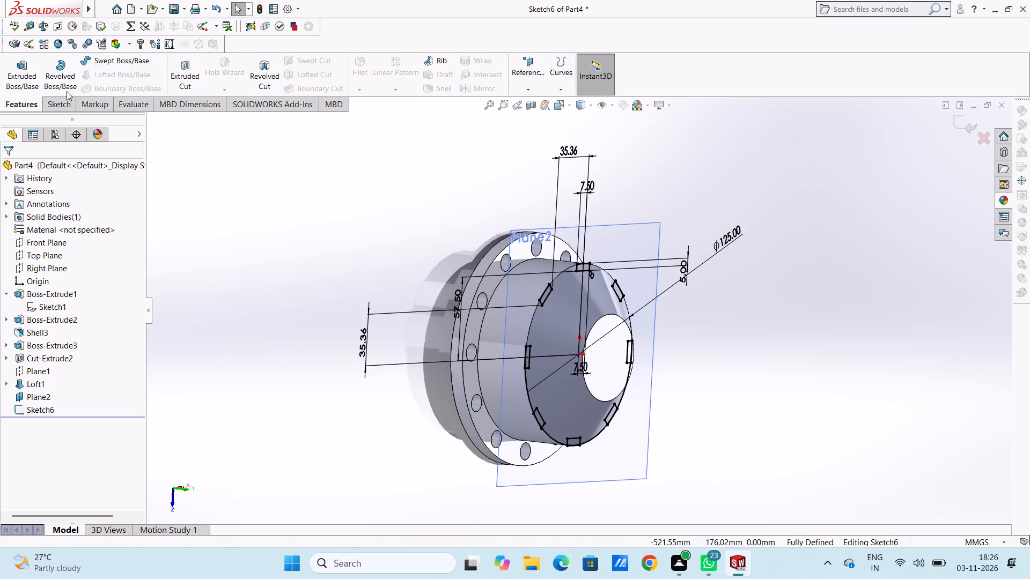
{"action": "left_click", "coordinate": [185, 71]}
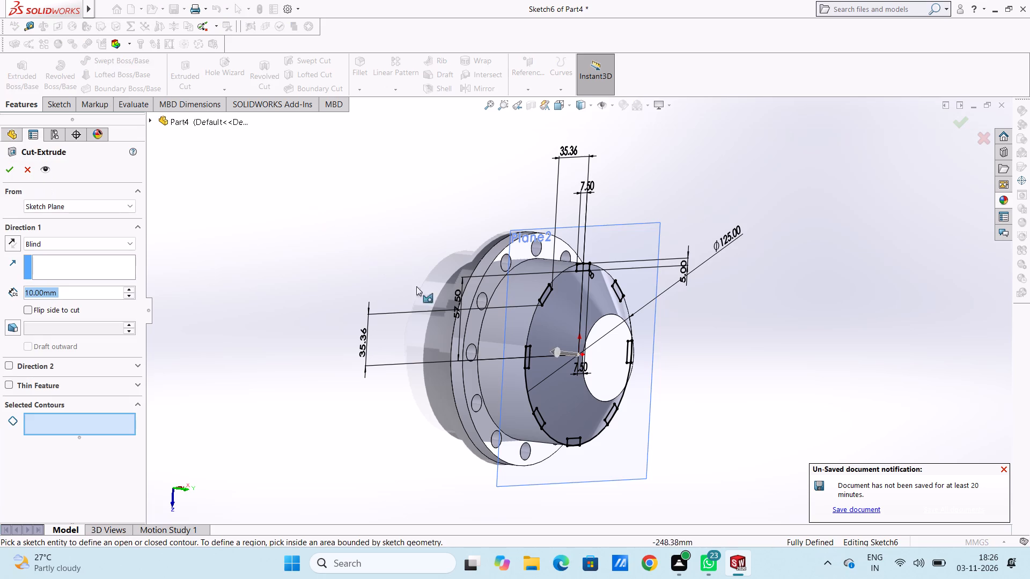
{"action": "middle_click_drag", "start_coordinate": [553, 313], "coordinate": [525, 315]}
{"action": "scroll", "coordinate": [525, 315], "scroll_direction": "down", "scroll_amount": 5}
{"action": "left_click", "coordinate": [514, 254]}
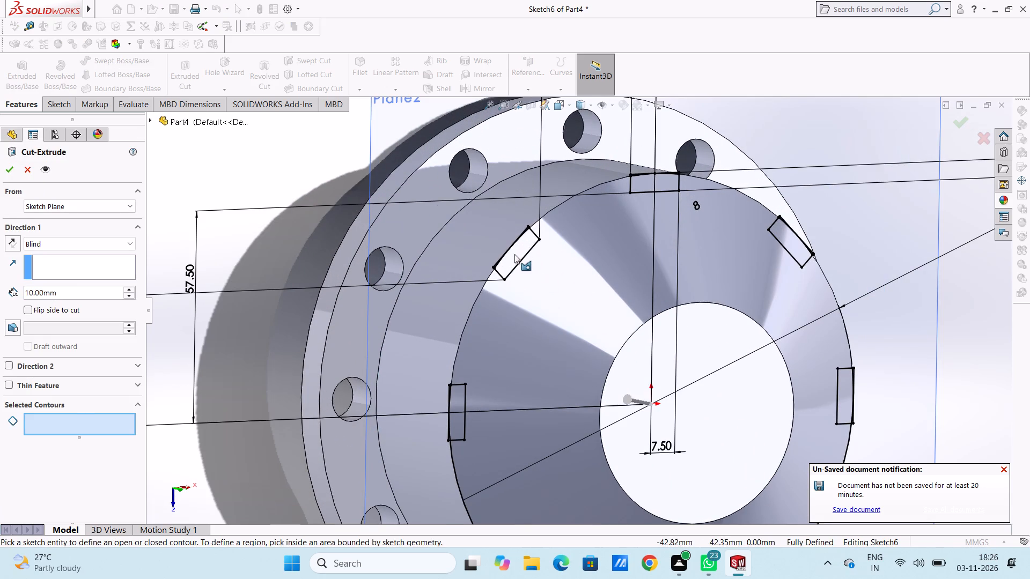
{"action": "left_click", "coordinate": [644, 182]}
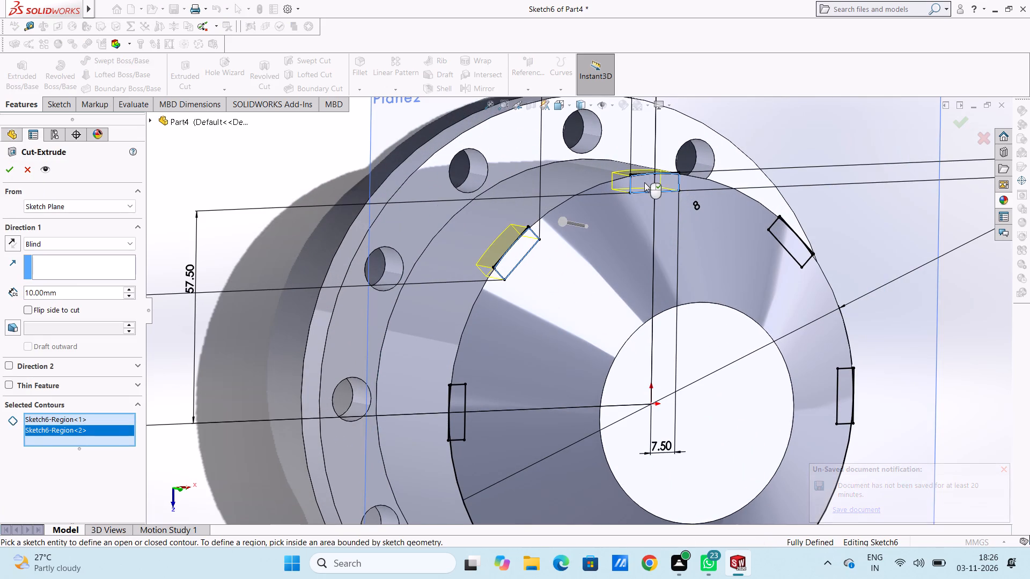
{"action": "scroll", "coordinate": [648, 186], "scroll_direction": "down", "scroll_amount": 5}
{"action": "middle_click_drag", "start_coordinate": [577, 257], "coordinate": [565, 247]}
{"action": "scroll", "coordinate": [544, 206], "scroll_direction": "down", "scroll_amount": 5}
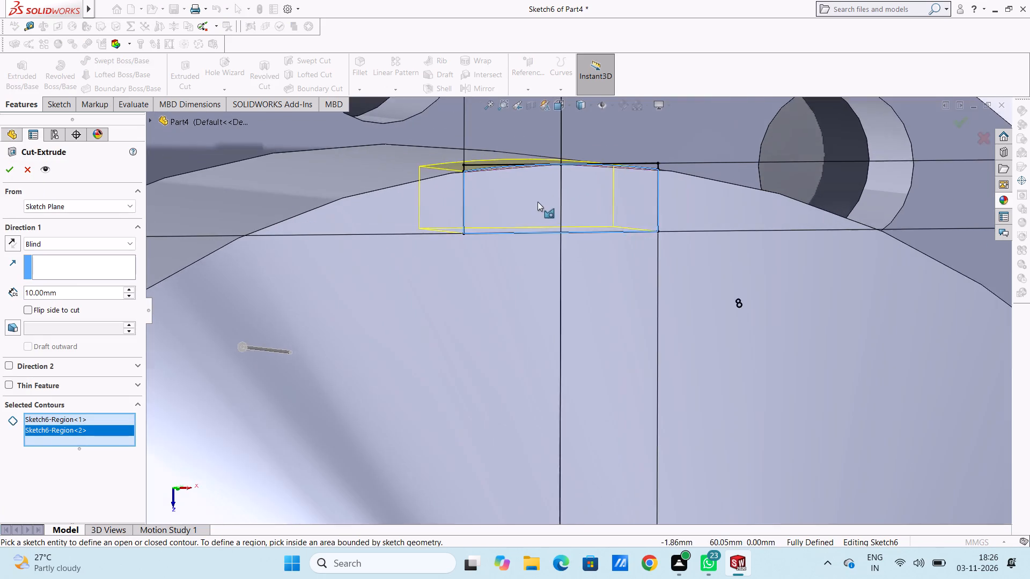
{"action": "middle_click_drag", "start_coordinate": [482, 198], "coordinate": [502, 216]}
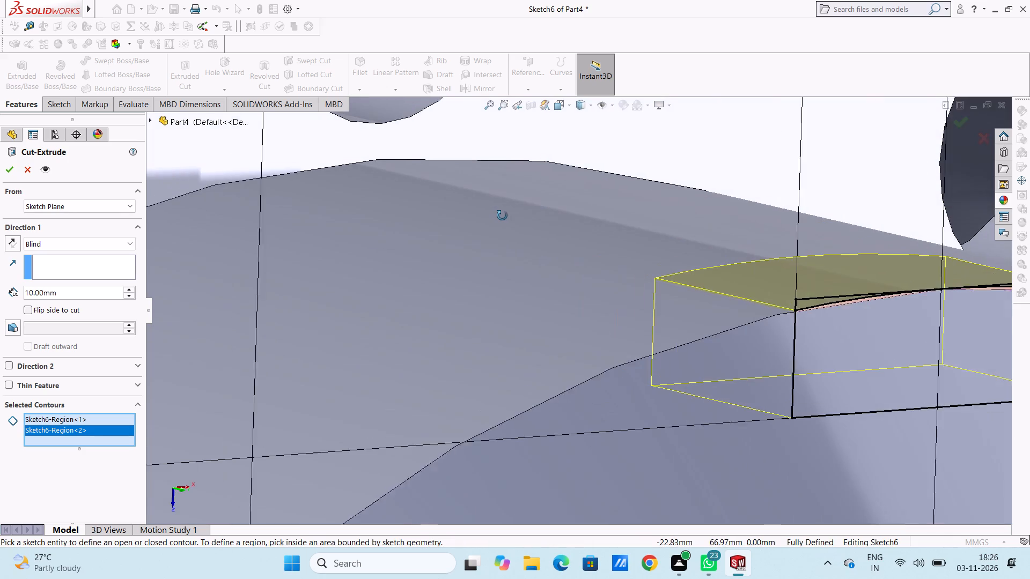
{"action": "middle_click_drag", "start_coordinate": [502, 216], "coordinate": [478, 212]}
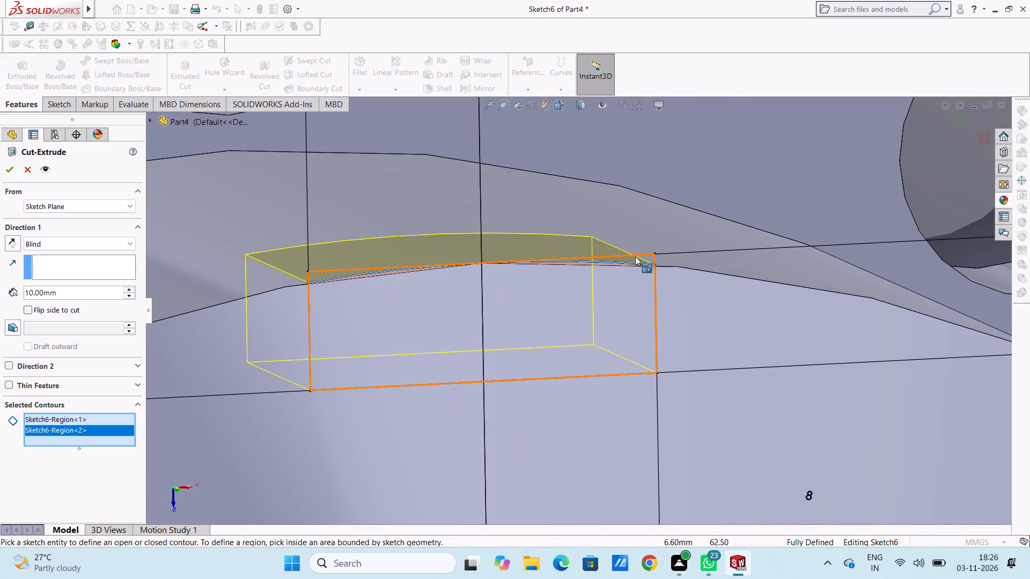
{"action": "left_click", "coordinate": [638, 258]}
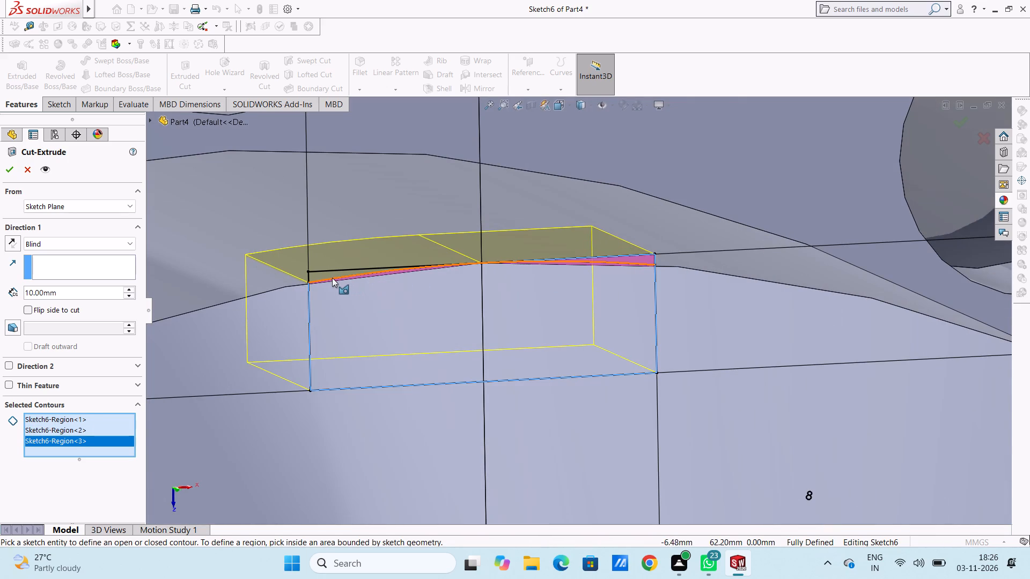
{"action": "left_click", "coordinate": [322, 276]}
Add both outer corner slivers of the upper-left rectangle to the cut's selected contours.
{"action": "scroll", "coordinate": [444, 297], "scroll_direction": "up", "scroll_amount": 6}
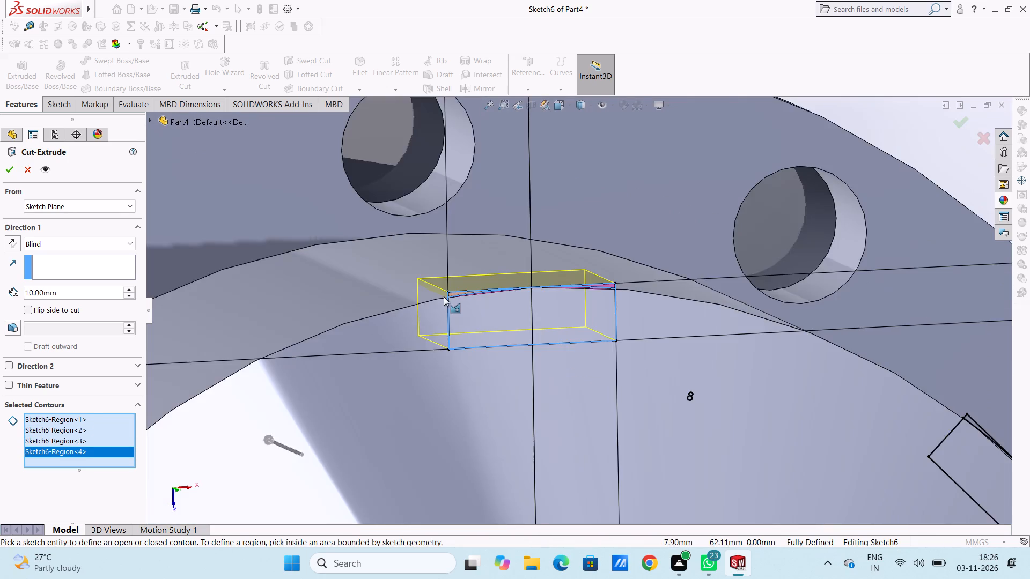
{"action": "scroll", "coordinate": [444, 296], "scroll_direction": "up", "scroll_amount": 3}
{"action": "scroll", "coordinate": [329, 476], "scroll_direction": "down", "scroll_amount": 5}
{"action": "middle_click_drag", "start_coordinate": [361, 393], "coordinate": [355, 377]}
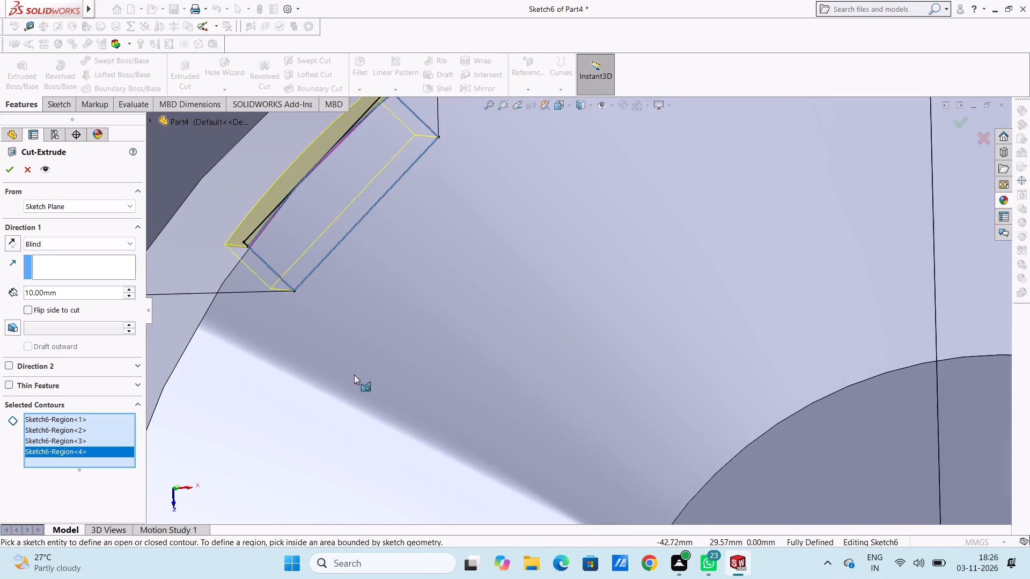
{"action": "scroll", "coordinate": [298, 285], "scroll_direction": "down", "scroll_amount": 4}
{"action": "left_click", "coordinate": [273, 198]}
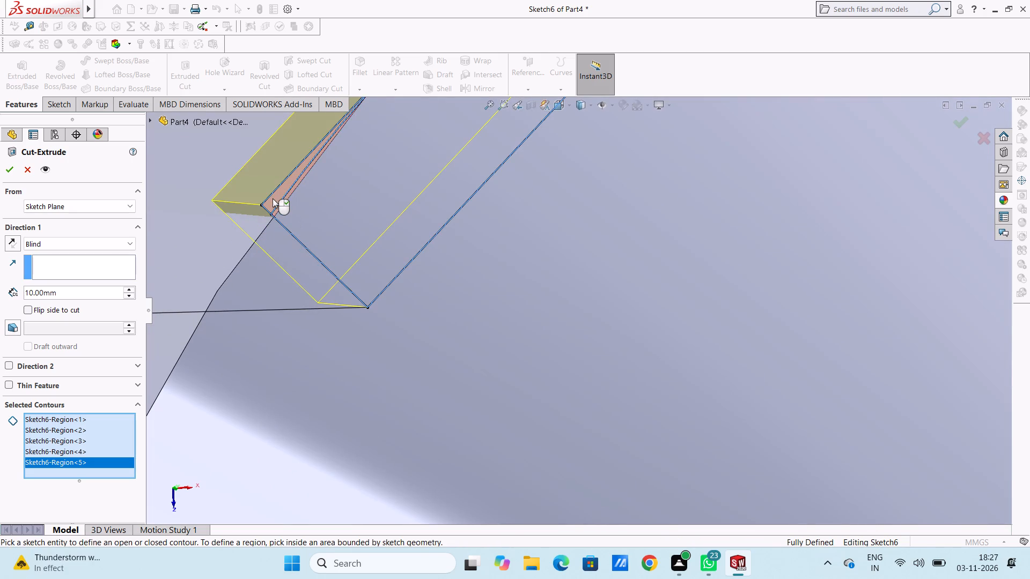
{"action": "scroll", "coordinate": [273, 198], "scroll_direction": "up", "scroll_amount": 5}
{"action": "scroll", "coordinate": [471, 169], "scroll_direction": "up", "scroll_amount": 4}
{"action": "scroll", "coordinate": [588, 236], "scroll_direction": "down", "scroll_amount": 3}
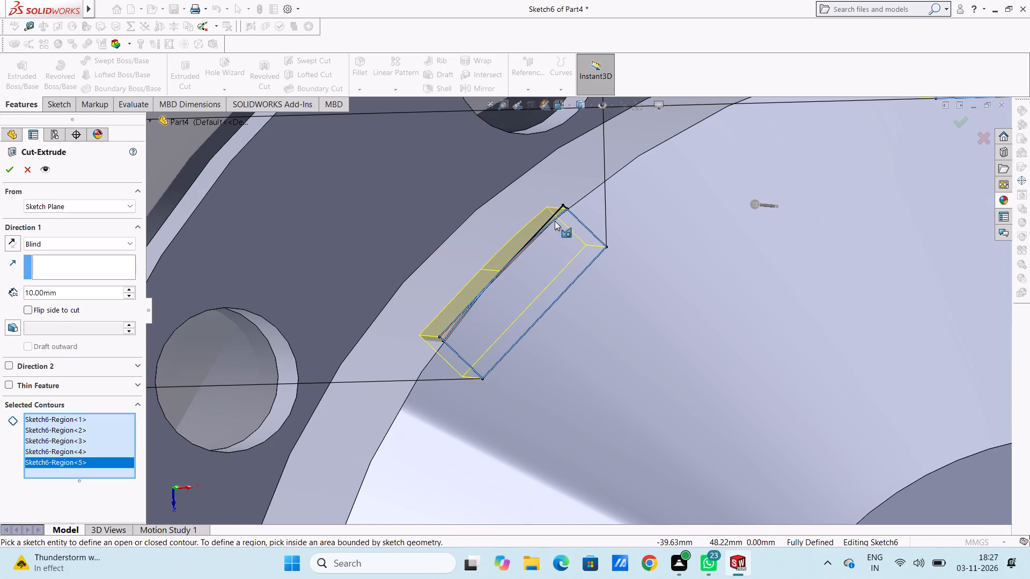
{"action": "scroll", "coordinate": [561, 215], "scroll_direction": "down", "scroll_amount": 5}
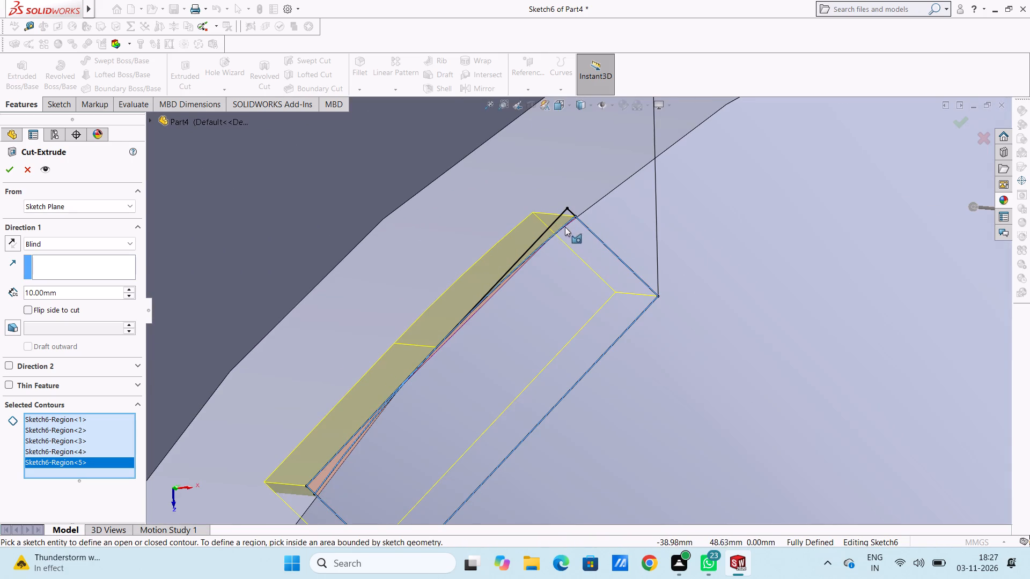
{"action": "left_click", "coordinate": [564, 217]}
Add the left rectangle's main region and both of its outer corner slivers to the cut's contours.
{"action": "scroll", "coordinate": [564, 217], "scroll_direction": "up", "scroll_amount": 6}
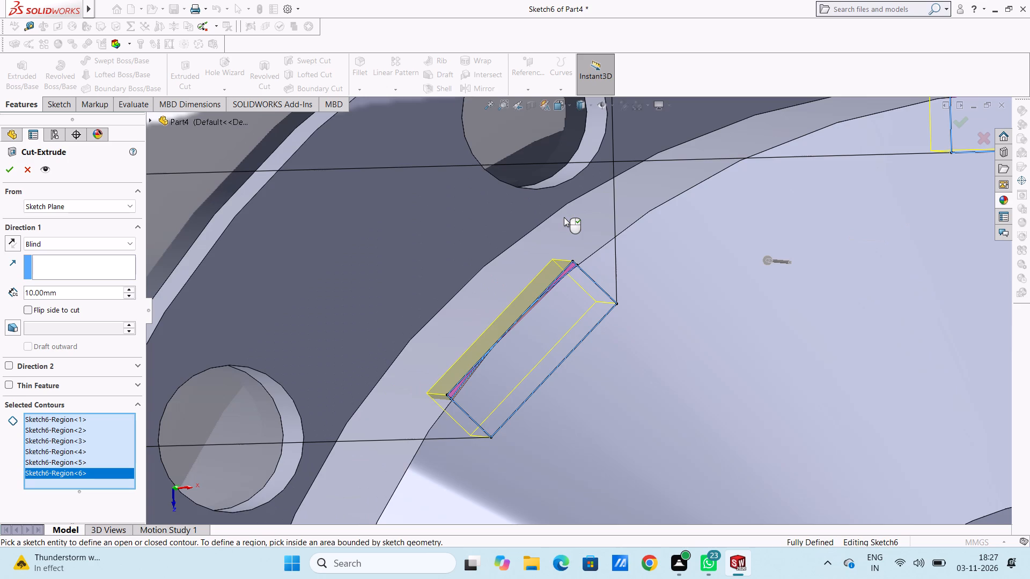
{"action": "scroll", "coordinate": [564, 217], "scroll_direction": "up", "scroll_amount": 17}
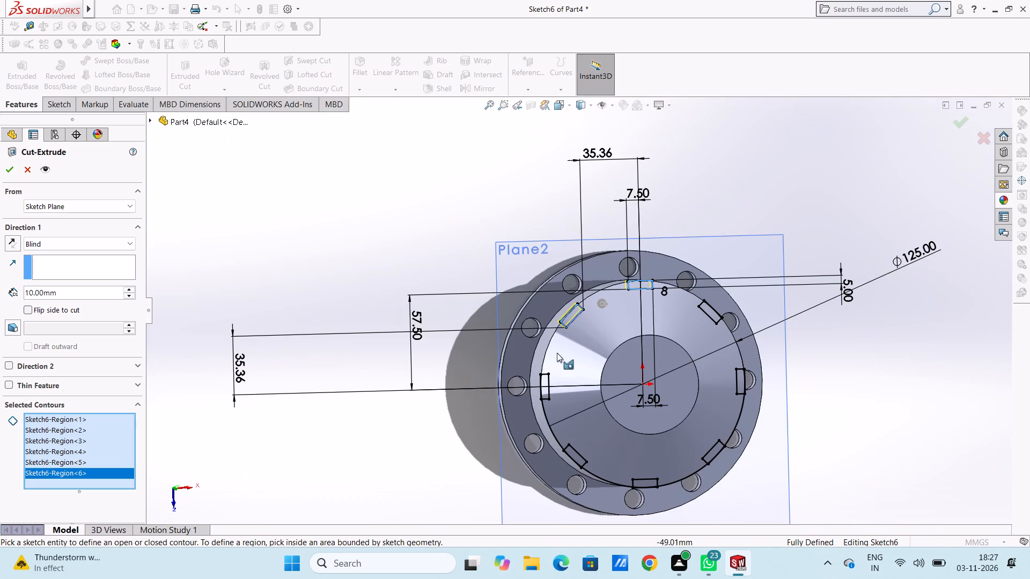
{"action": "scroll", "coordinate": [557, 388], "scroll_direction": "down", "scroll_amount": 9}
{"action": "scroll", "coordinate": [520, 269], "scroll_direction": "down", "scroll_amount": 6}
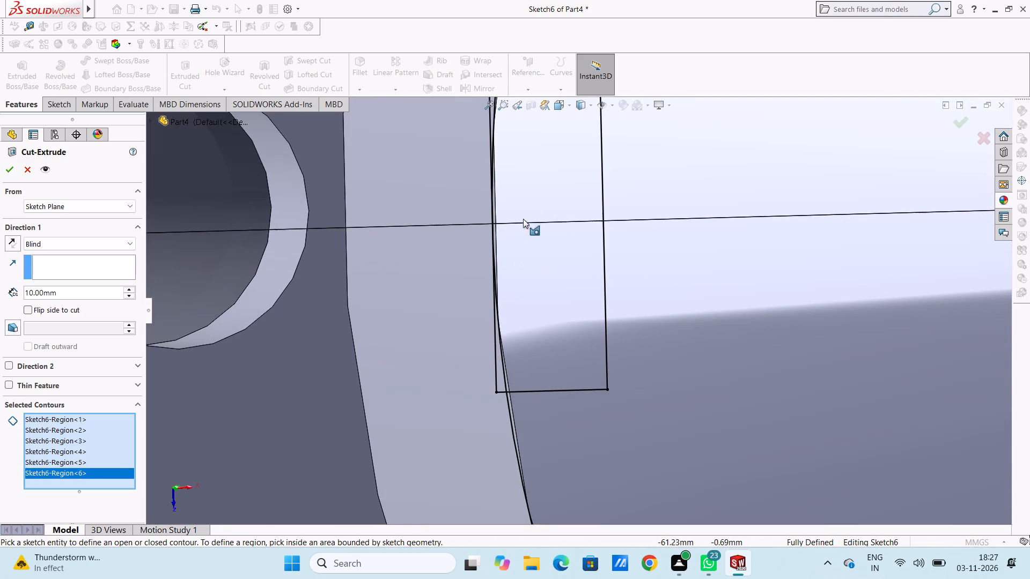
{"action": "scroll", "coordinate": [526, 211], "scroll_direction": "up", "scroll_amount": 4}
{"action": "scroll", "coordinate": [583, 226], "scroll_direction": "down", "scroll_amount": 3}
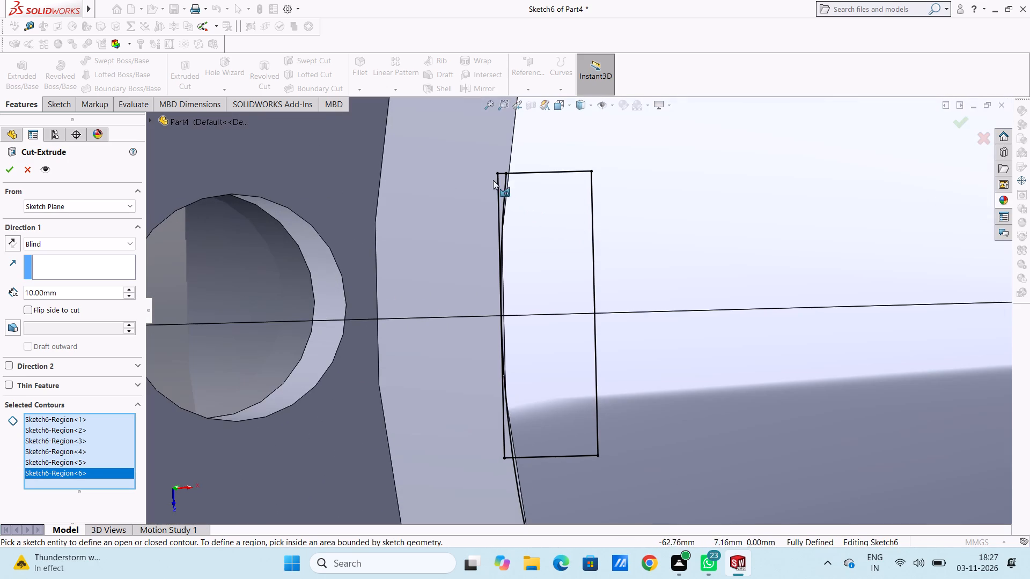
{"action": "left_click", "coordinate": [502, 185]}
{"action": "left_click", "coordinate": [533, 196]}
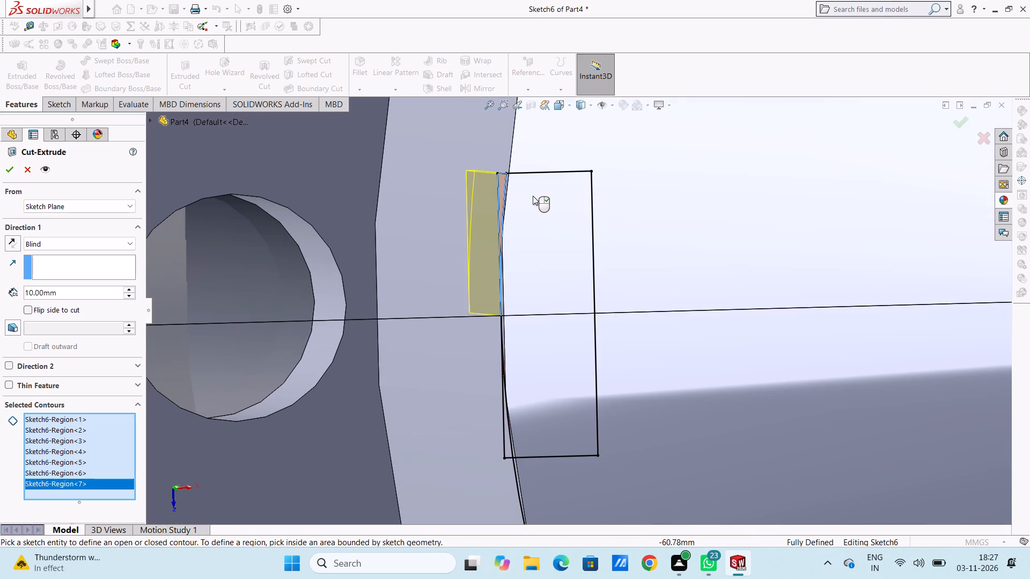
{"action": "left_click", "coordinate": [507, 447]}
Add the lower-left rectangle's two outer corner slivers and its main region to the cut's contours.
{"action": "scroll", "coordinate": [622, 416], "scroll_direction": "up", "scroll_amount": 9}
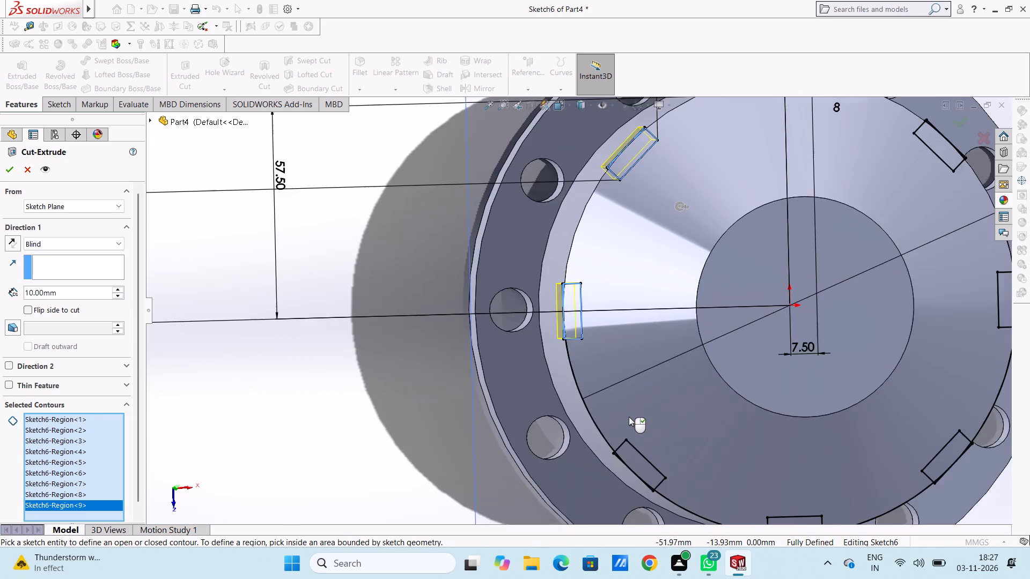
{"action": "scroll", "coordinate": [629, 416], "scroll_direction": "up", "scroll_amount": 5}
{"action": "scroll", "coordinate": [629, 419], "scroll_direction": "down", "scroll_amount": 5}
{"action": "scroll", "coordinate": [599, 367], "scroll_direction": "down", "scroll_amount": 6}
{"action": "scroll", "coordinate": [514, 222], "scroll_direction": "down", "scroll_amount": 2}
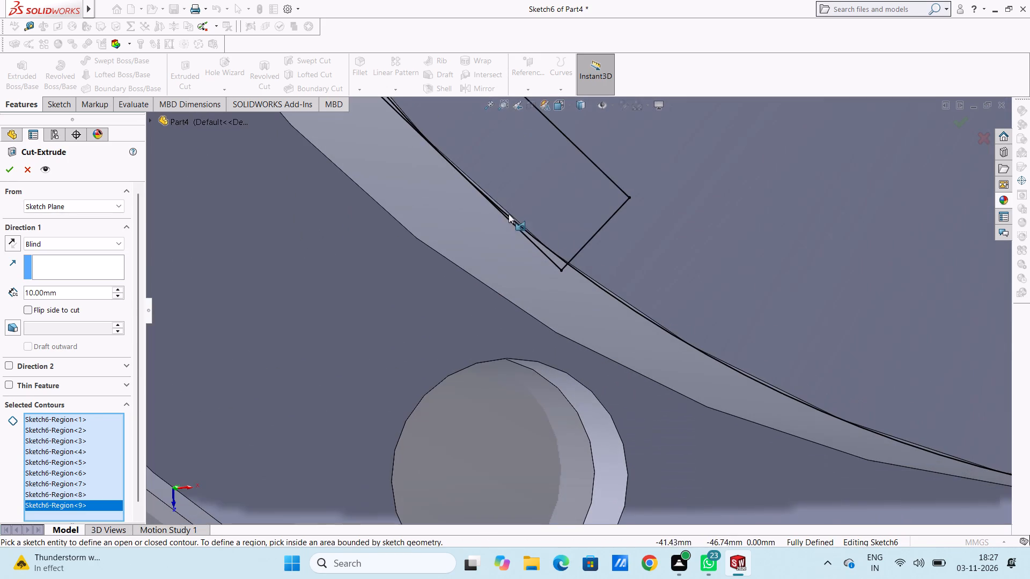
{"action": "left_click", "coordinate": [555, 259]}
{"action": "scroll", "coordinate": [500, 218], "scroll_direction": "up", "scroll_amount": 2}
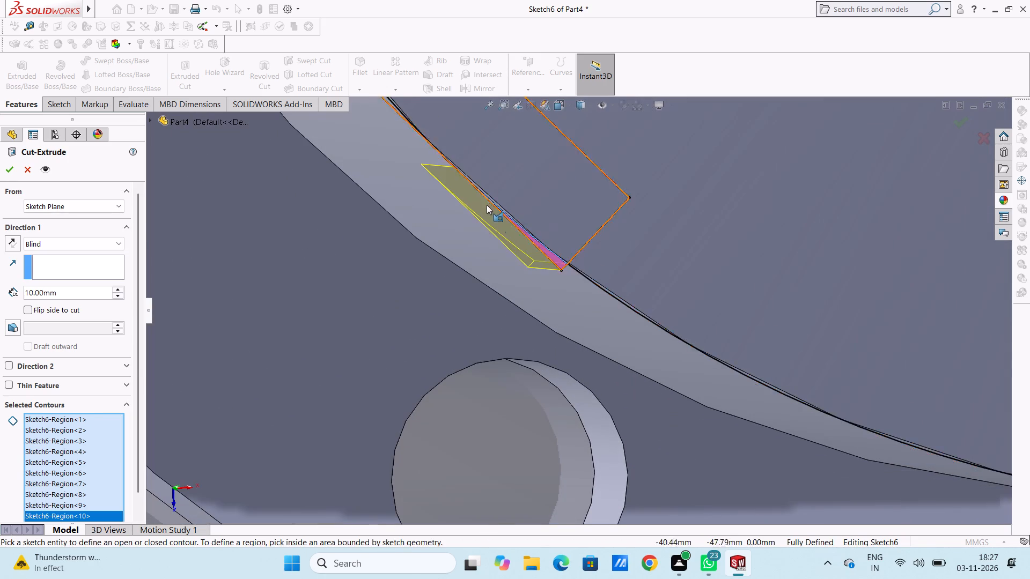
{"action": "scroll", "coordinate": [487, 205], "scroll_direction": "up", "scroll_amount": 1}
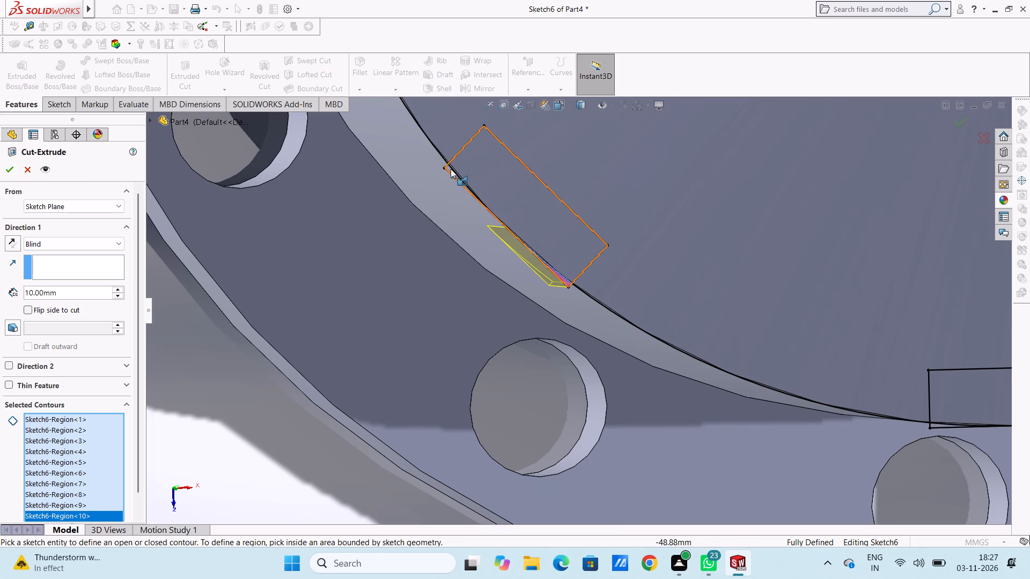
{"action": "scroll", "coordinate": [452, 172], "scroll_direction": "down", "scroll_amount": 4}
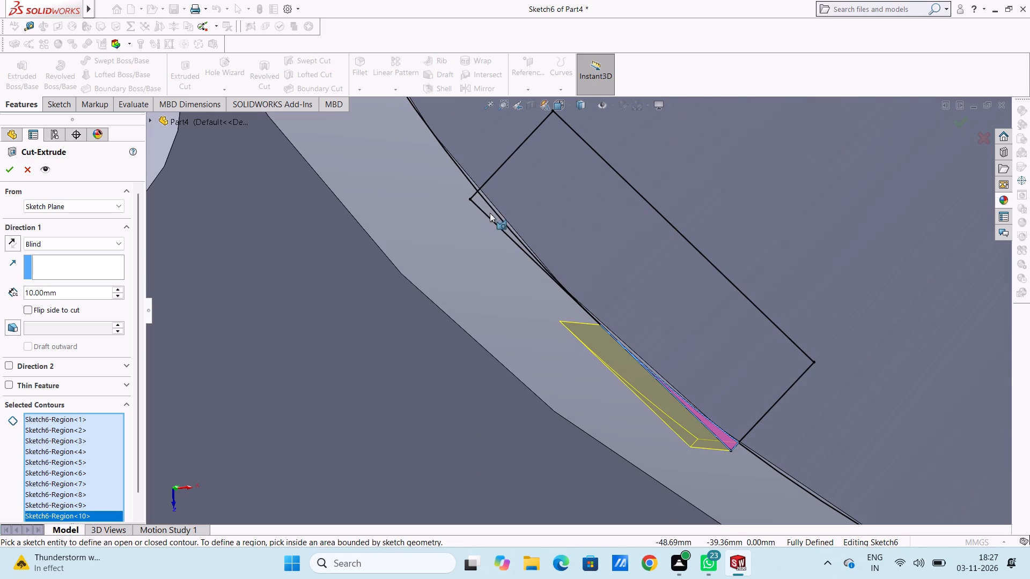
{"action": "left_click", "coordinate": [490, 213]}
{"action": "left_click", "coordinate": [514, 202]}
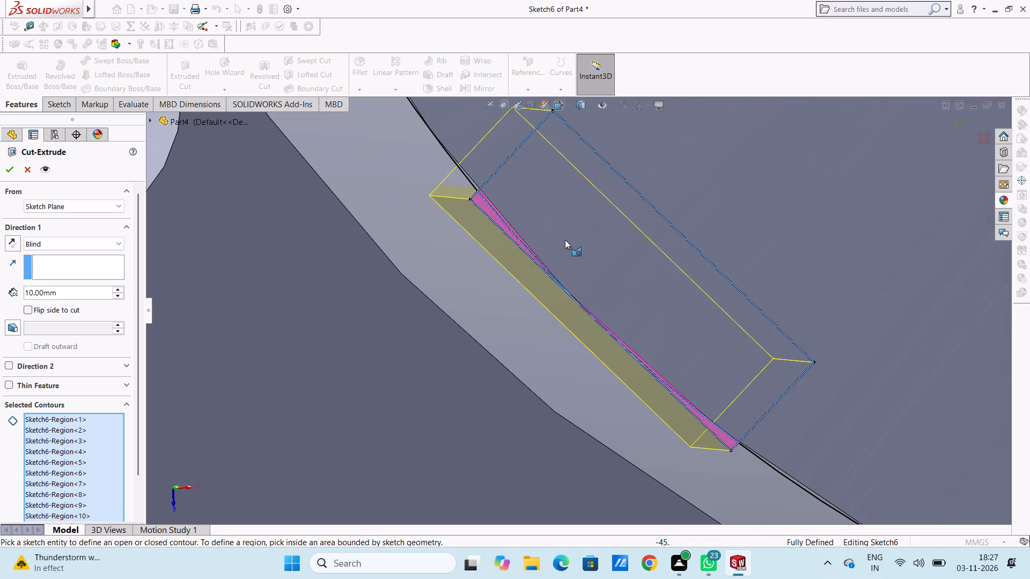
Add the bottom rectangle's two outer corner slivers and its main region to the cut's contours.
{"action": "scroll", "coordinate": [565, 240], "scroll_direction": "up", "scroll_amount": 9}
{"action": "scroll", "coordinate": [654, 364], "scroll_direction": "up", "scroll_amount": 5}
{"action": "scroll", "coordinate": [694, 360], "scroll_direction": "down", "scroll_amount": 5}
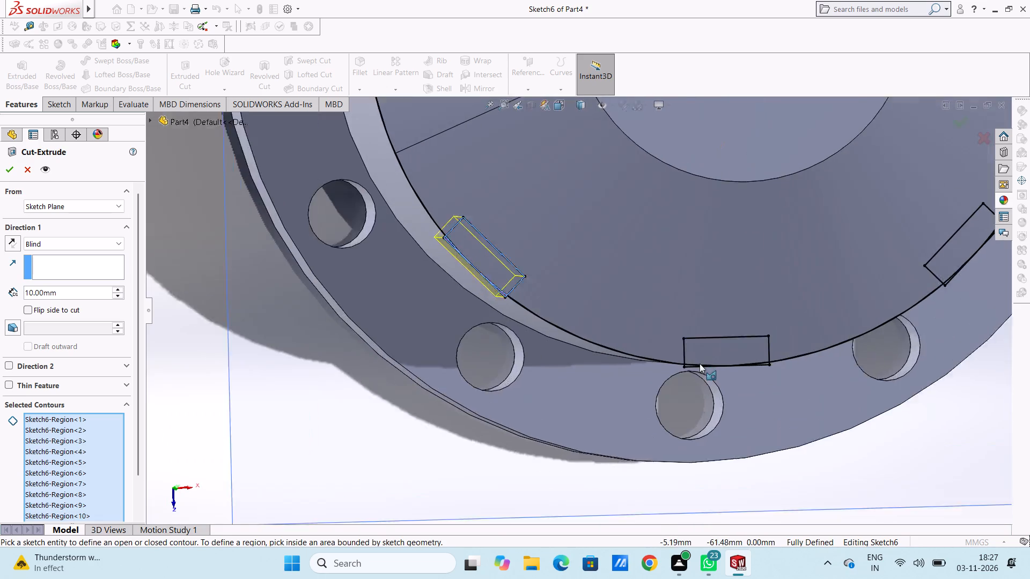
{"action": "scroll", "coordinate": [708, 372], "scroll_direction": "down", "scroll_amount": 5}
{"action": "scroll", "coordinate": [769, 351], "scroll_direction": "down", "scroll_amount": 4}
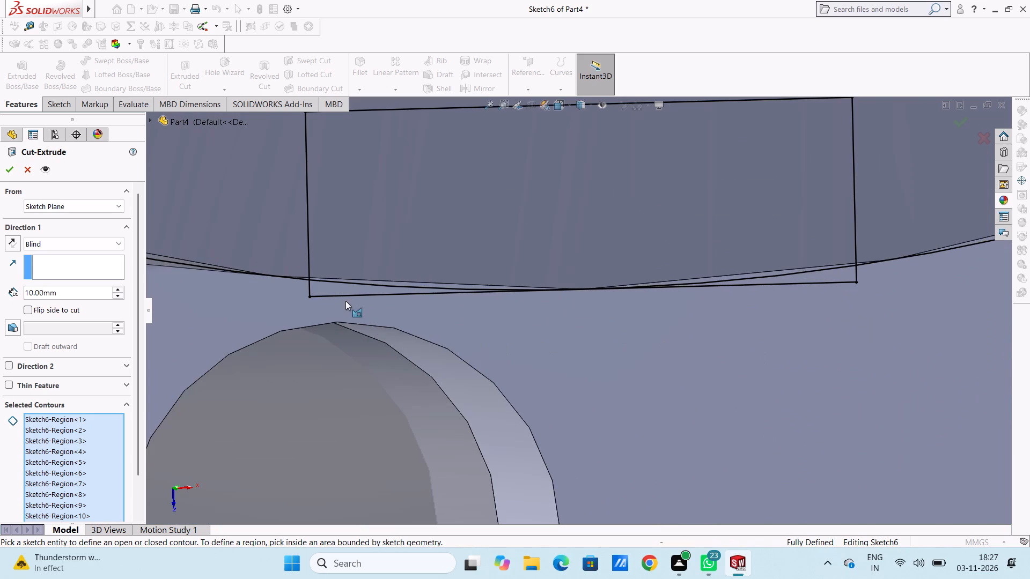
{"action": "left_click", "coordinate": [339, 292]}
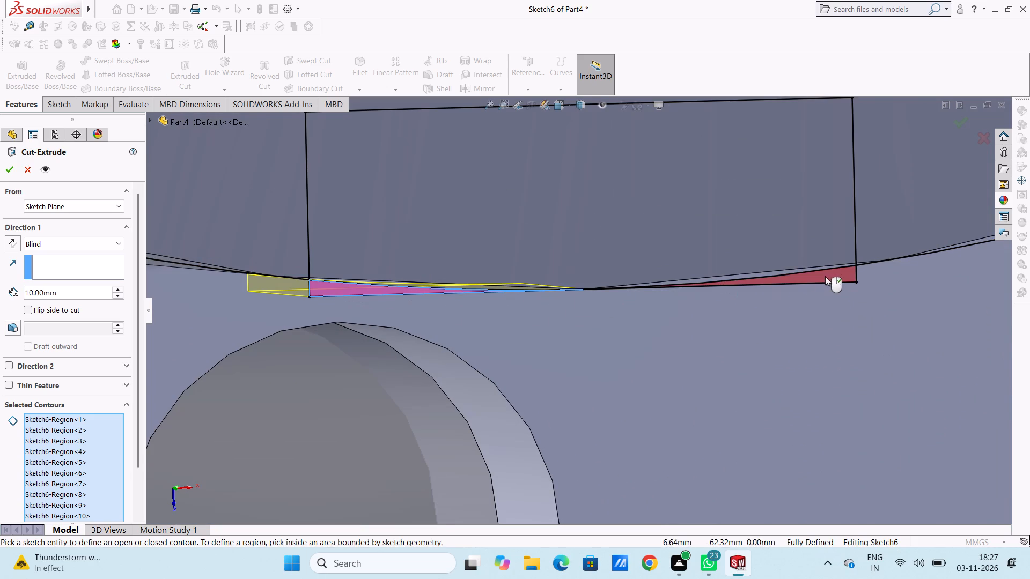
{"action": "left_click", "coordinate": [825, 276]}
{"action": "left_click", "coordinate": [786, 240]}
Add the lower-right rectangle's two outer corner slivers and its main region to the cut's contours.
{"action": "scroll", "coordinate": [786, 240], "scroll_direction": "up", "scroll_amount": 10}
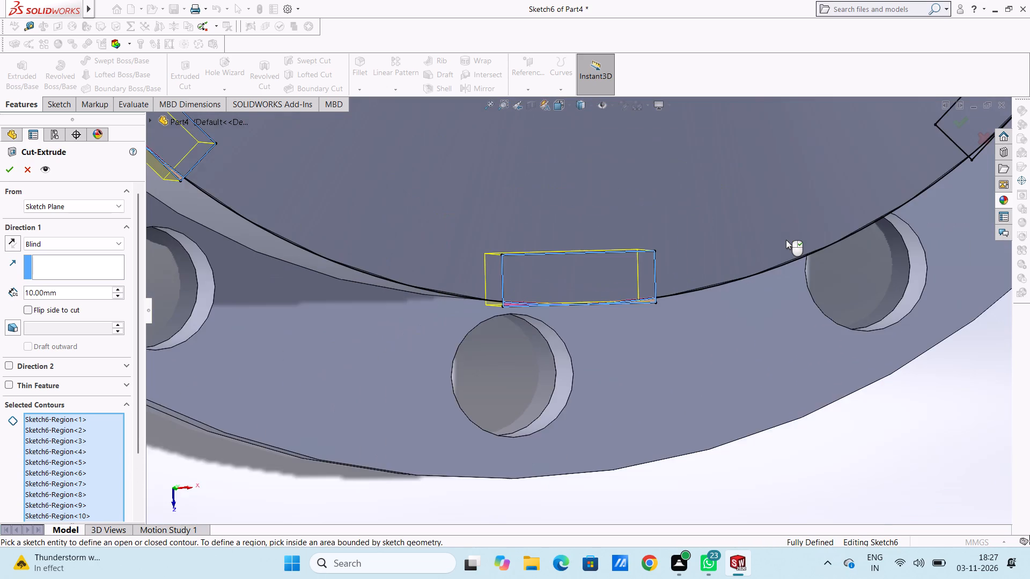
{"action": "scroll", "coordinate": [786, 240], "scroll_direction": "up", "scroll_amount": 5}
{"action": "scroll", "coordinate": [770, 211], "scroll_direction": "down", "scroll_amount": 10}
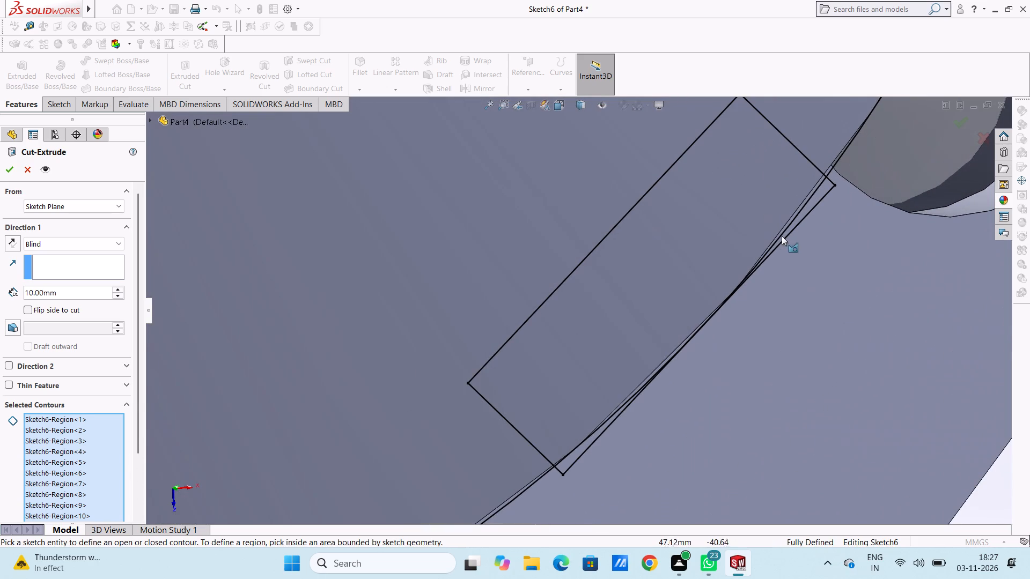
{"action": "left_click", "coordinate": [811, 204]}
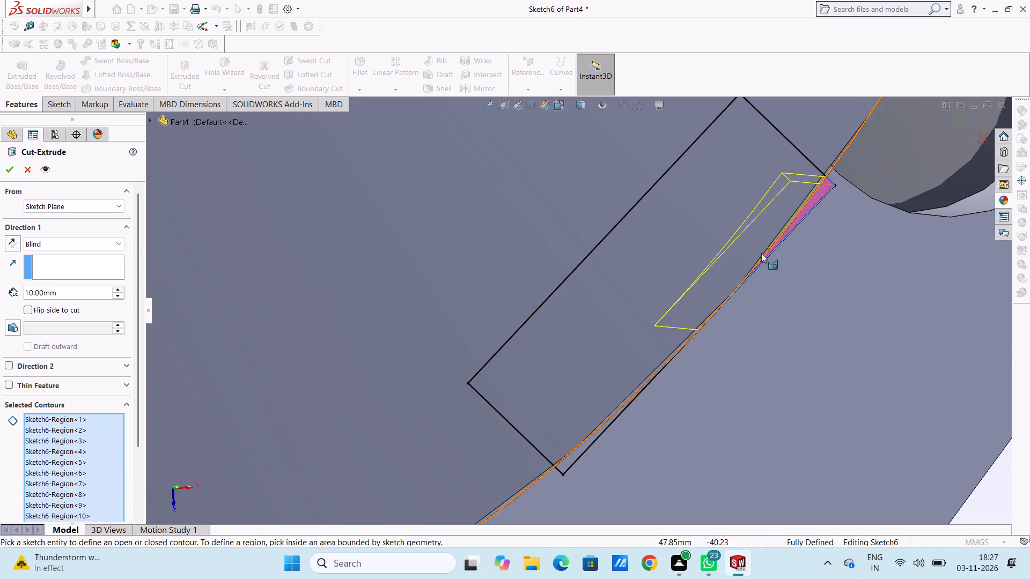
{"action": "left_click", "coordinate": [568, 460]}
{"action": "left_click", "coordinate": [564, 407]}
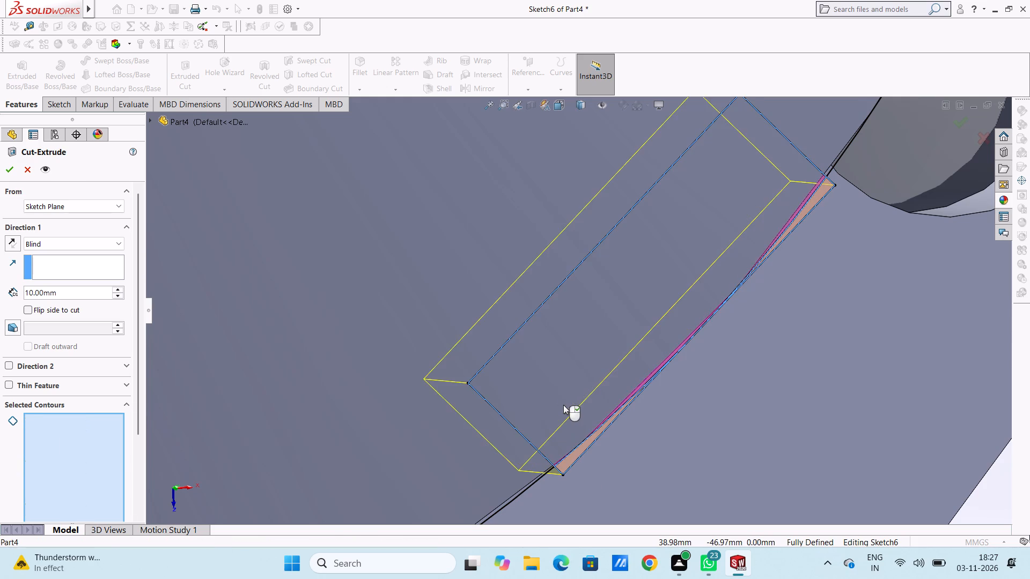
Add the right rectangle's main region and both of its outer corner slivers to the cut's contours.
{"action": "scroll", "coordinate": [563, 383], "scroll_direction": "up", "scroll_amount": 5}
{"action": "scroll", "coordinate": [577, 325], "scroll_direction": "up", "scroll_amount": 12}
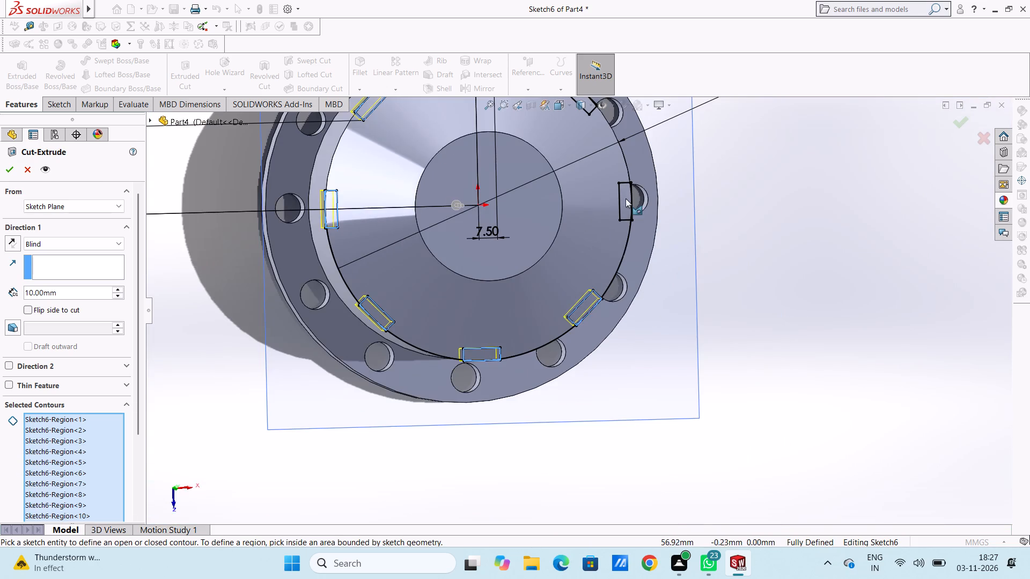
{"action": "scroll", "coordinate": [626, 199], "scroll_direction": "down", "scroll_amount": 9}
{"action": "scroll", "coordinate": [597, 237], "scroll_direction": "down", "scroll_amount": 5}
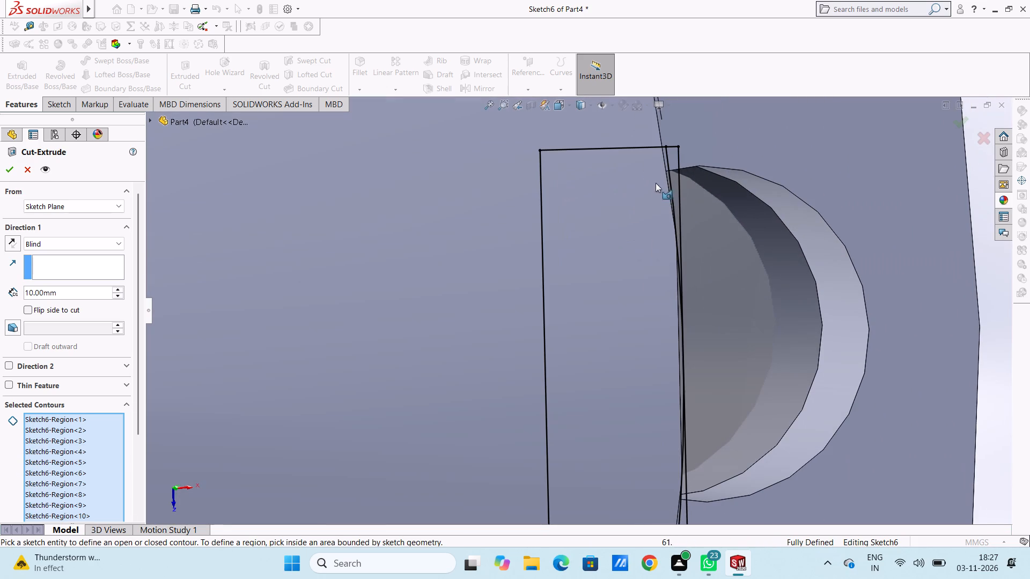
{"action": "left_click", "coordinate": [673, 171]}
{"action": "left_click", "coordinate": [612, 281]}
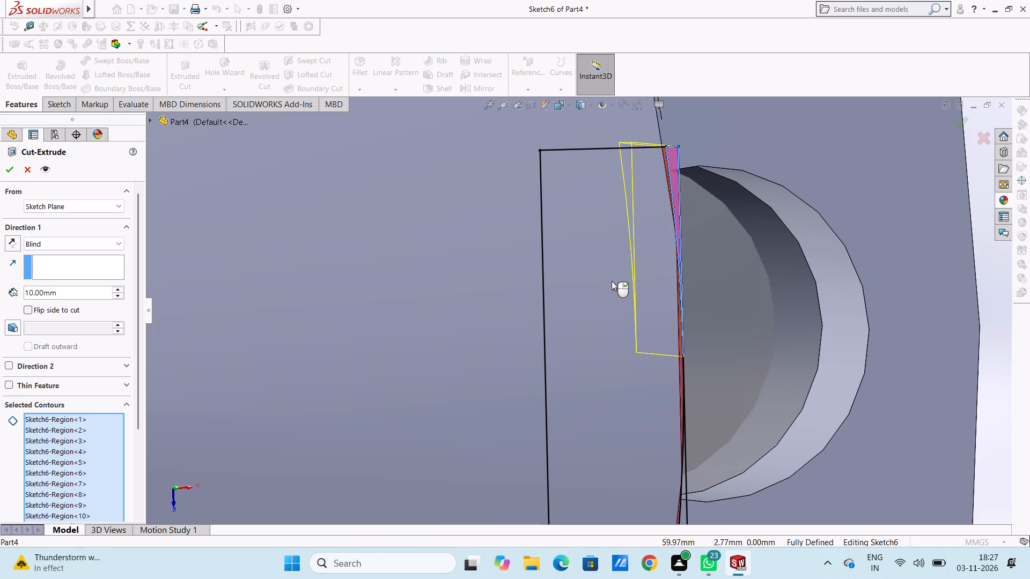
{"action": "scroll", "coordinate": [612, 282], "scroll_direction": "up", "scroll_amount": 5}
{"action": "scroll", "coordinate": [622, 449], "scroll_direction": "down", "scroll_amount": 4}
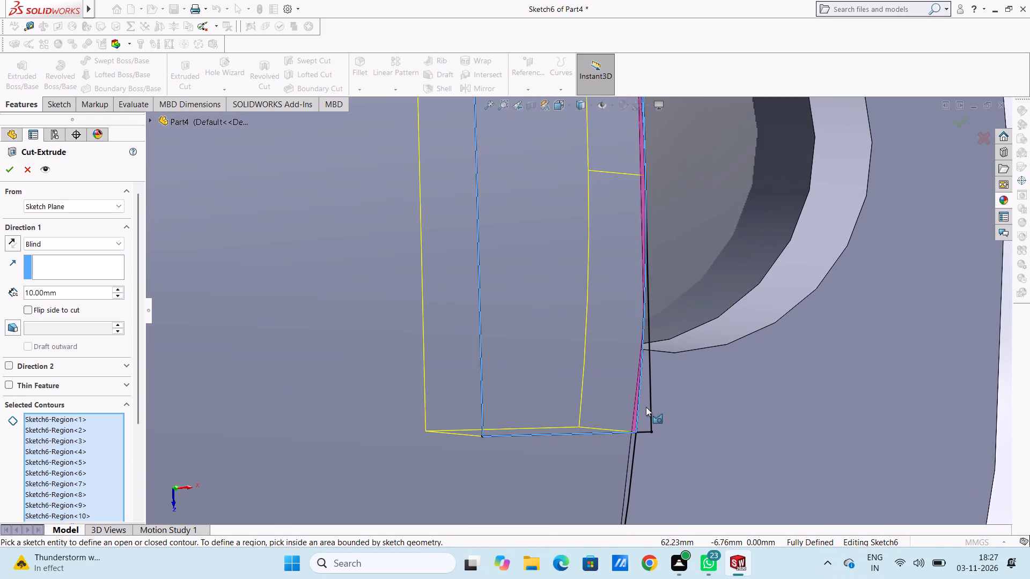
{"action": "left_click", "coordinate": [646, 407]}
Add the upper-right rectangle's main region and both of its outer corner slivers to the cut's contours.
{"action": "scroll", "coordinate": [646, 407], "scroll_direction": "up", "scroll_amount": 14}
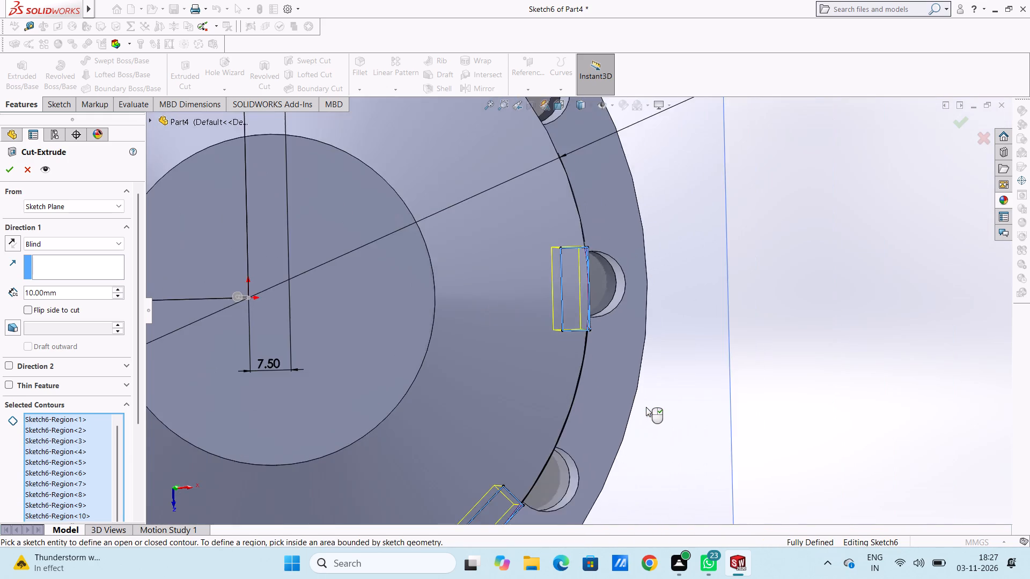
{"action": "scroll", "coordinate": [646, 407], "scroll_direction": "up", "scroll_amount": 5}
{"action": "scroll", "coordinate": [453, 191], "scroll_direction": "down", "scroll_amount": 3}
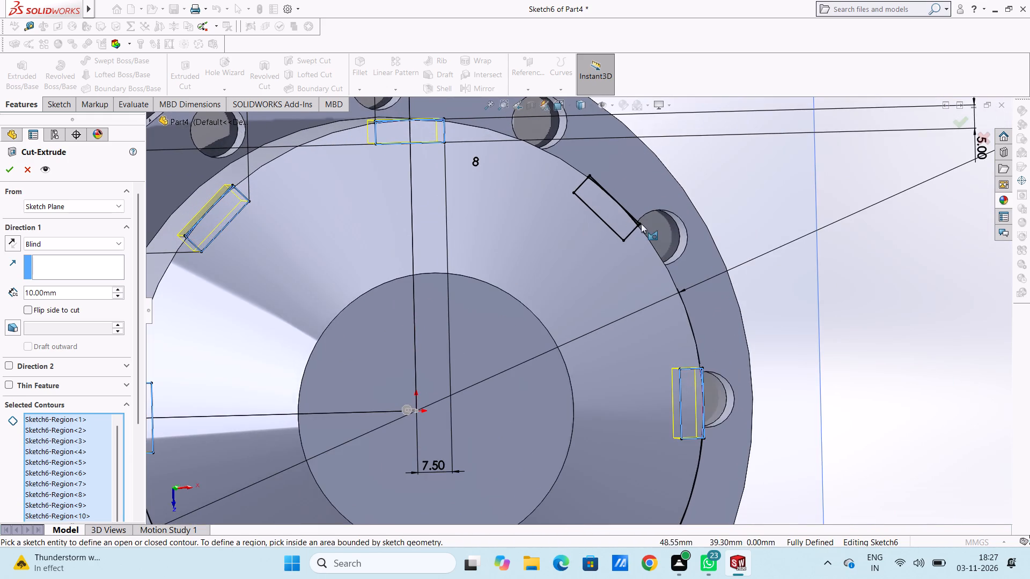
{"action": "scroll", "coordinate": [641, 224], "scroll_direction": "down", "scroll_amount": 4}
{"action": "scroll", "coordinate": [582, 184], "scroll_direction": "down", "scroll_amount": 6}
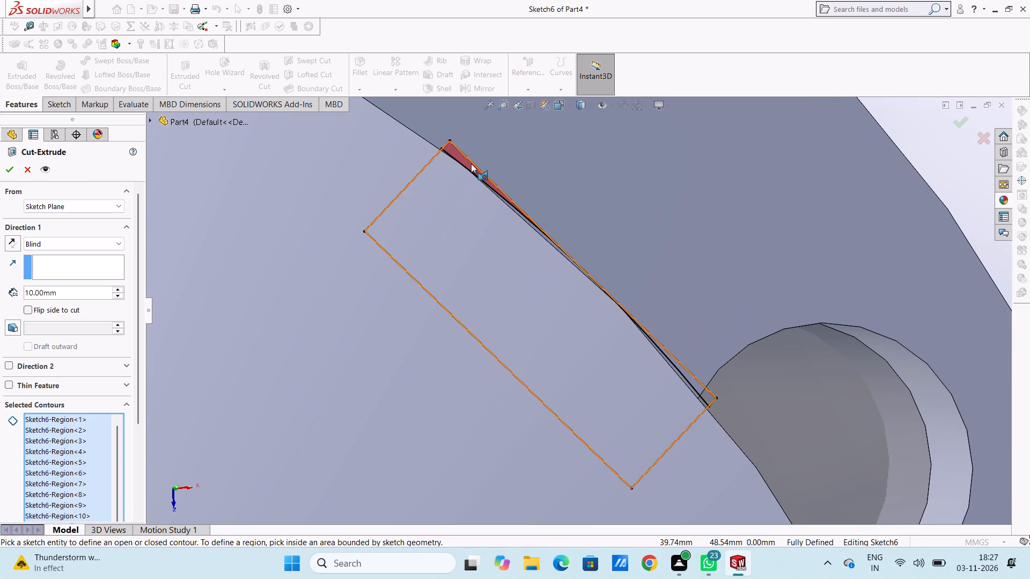
{"action": "left_click", "coordinate": [470, 166]}
{"action": "left_click", "coordinate": [462, 231]}
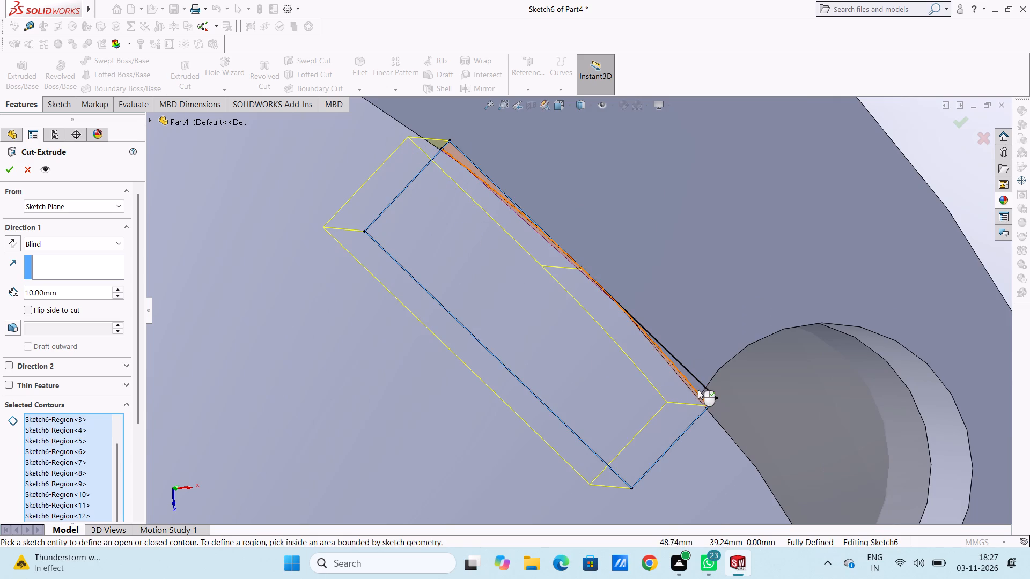
{"action": "left_click", "coordinate": [702, 391]}
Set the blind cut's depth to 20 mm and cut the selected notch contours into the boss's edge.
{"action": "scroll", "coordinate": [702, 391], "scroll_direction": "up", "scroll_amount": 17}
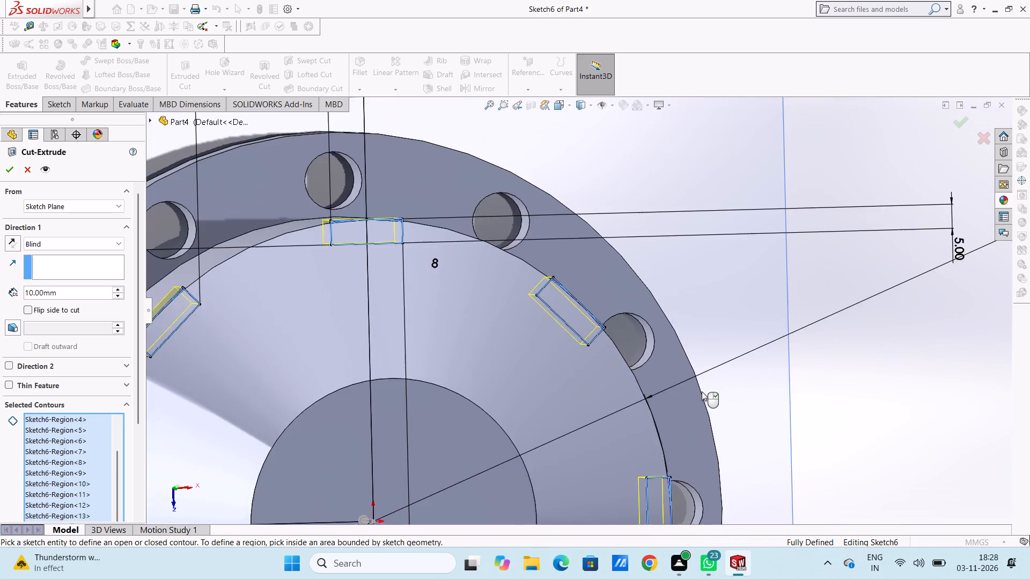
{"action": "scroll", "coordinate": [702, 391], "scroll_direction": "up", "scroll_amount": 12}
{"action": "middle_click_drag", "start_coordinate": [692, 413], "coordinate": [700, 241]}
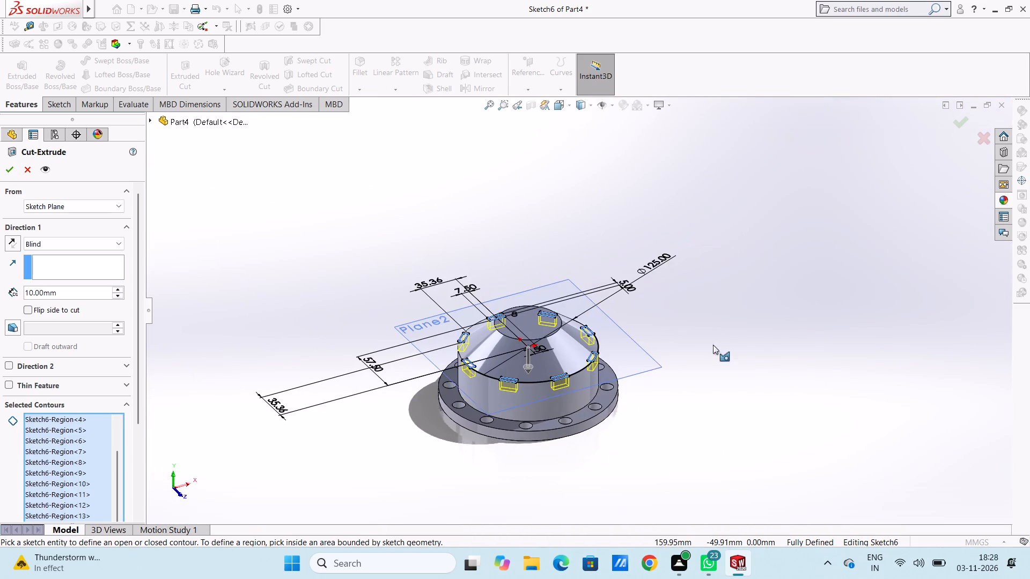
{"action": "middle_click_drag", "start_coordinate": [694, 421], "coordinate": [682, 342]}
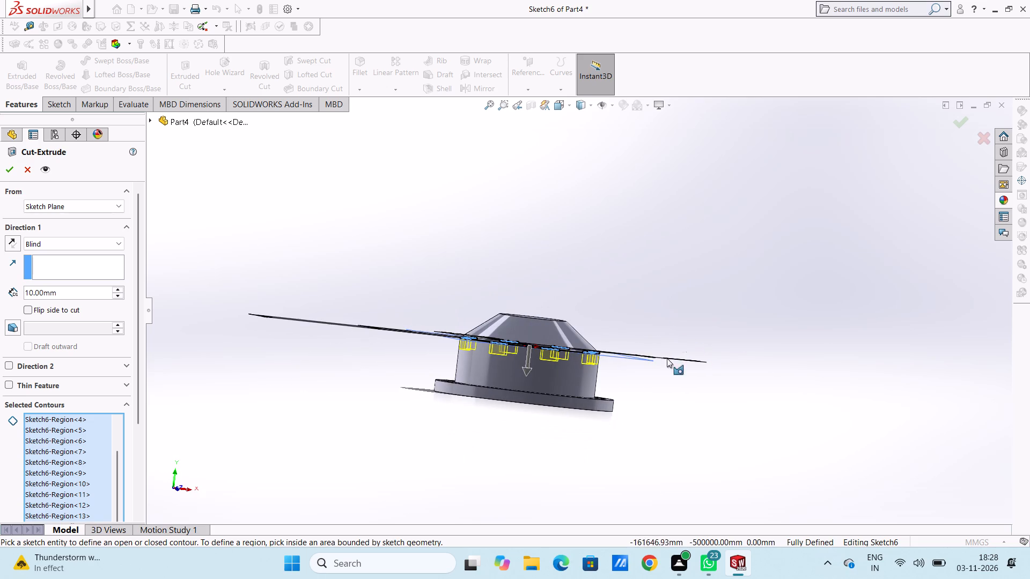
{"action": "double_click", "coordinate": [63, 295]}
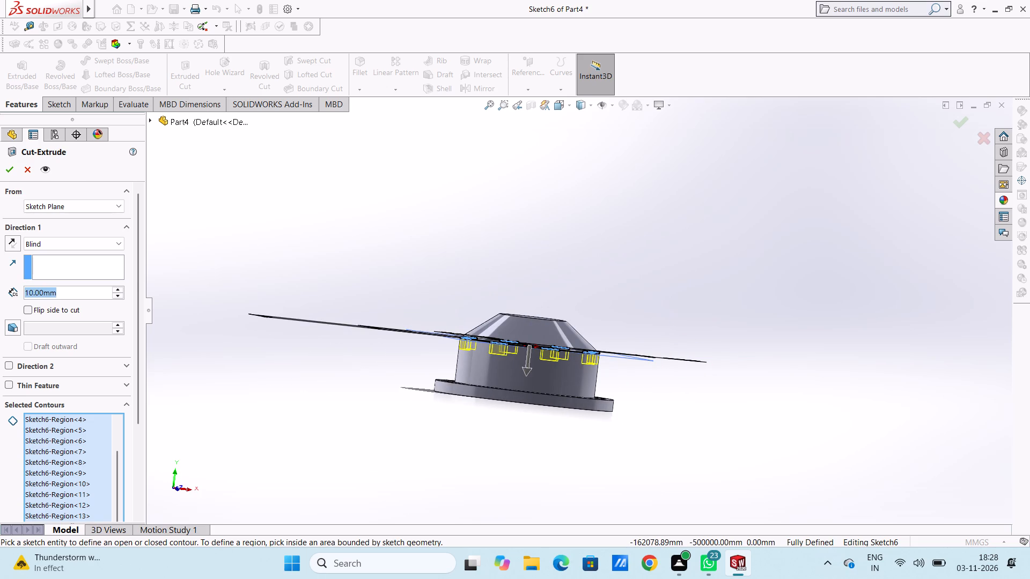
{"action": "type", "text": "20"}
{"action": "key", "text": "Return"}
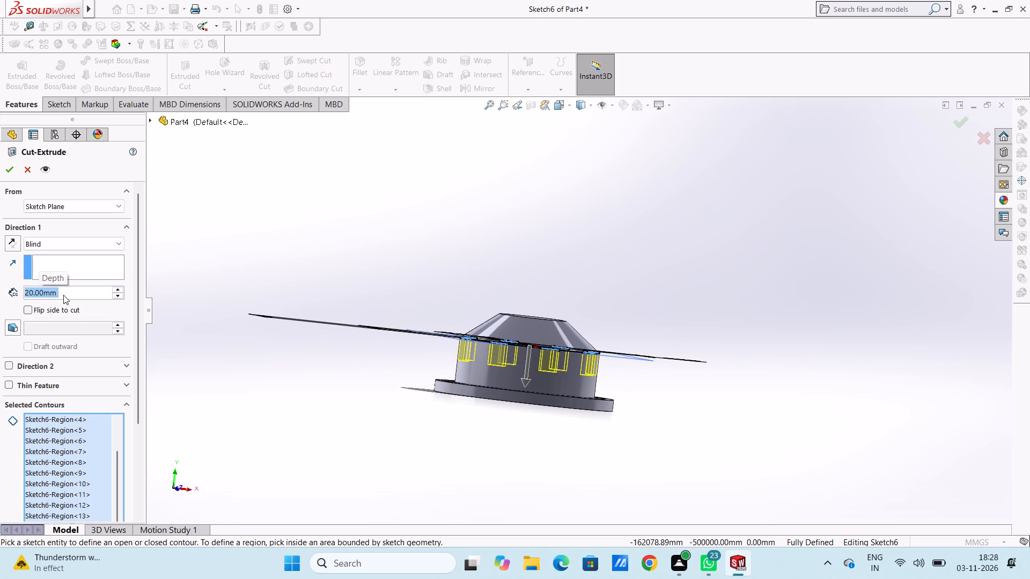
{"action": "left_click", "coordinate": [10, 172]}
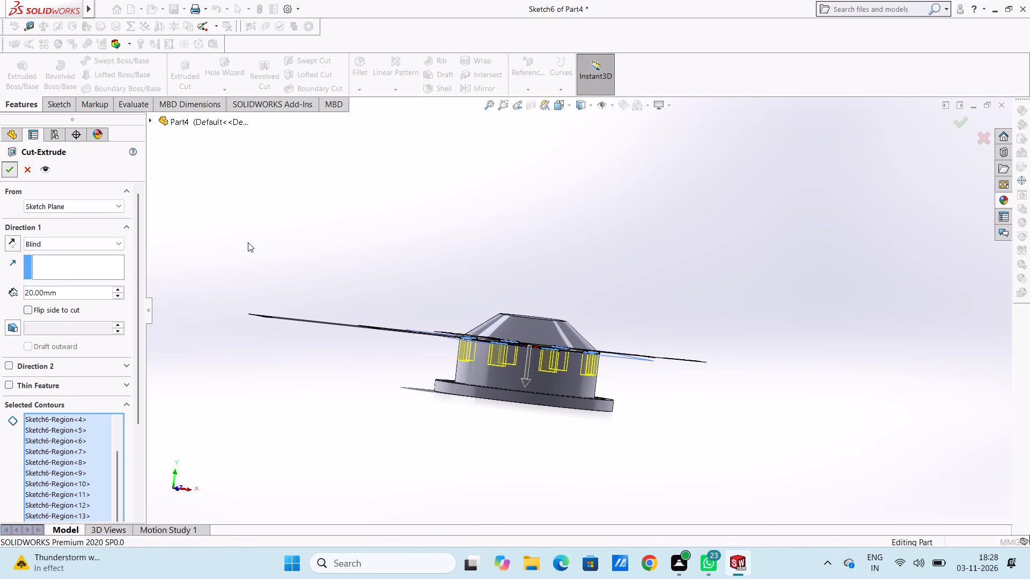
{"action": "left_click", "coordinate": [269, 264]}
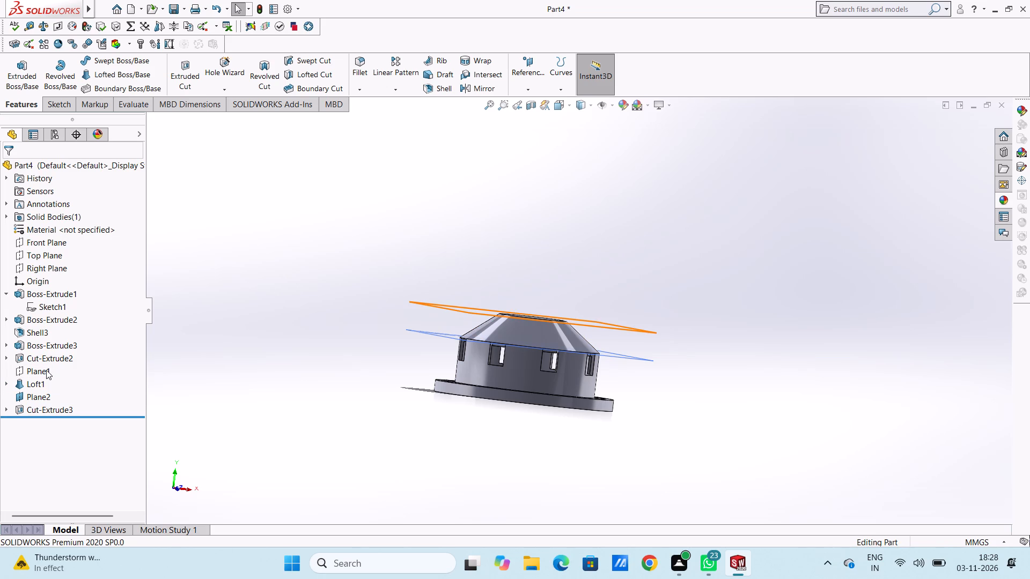
Hide Plane1.
{"action": "left_click", "coordinate": [46, 370]}
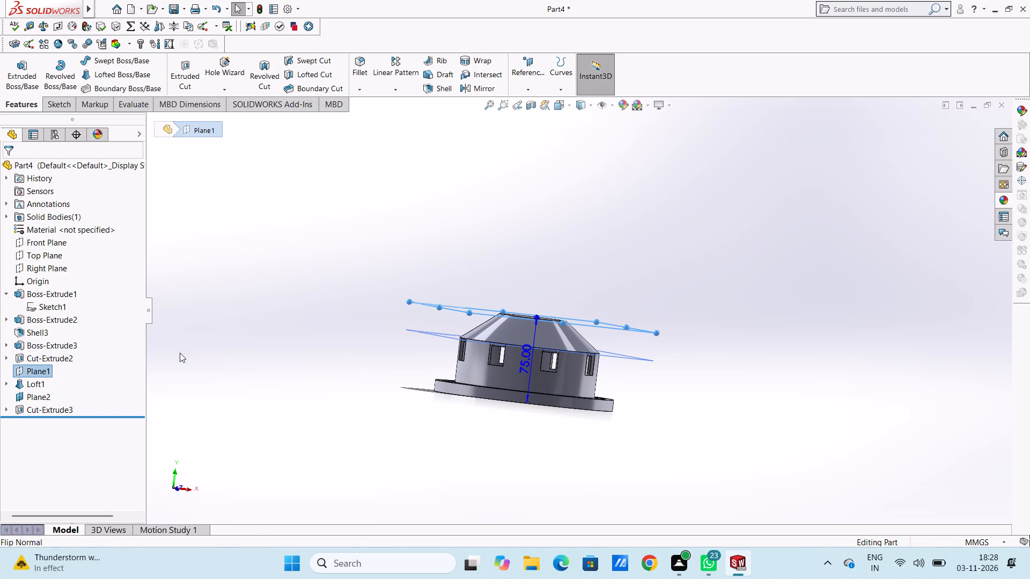
{"action": "left_click", "coordinate": [185, 359]}
Inspect the notches around the boss, the flange's underside and the lofted top from several angles.
{"action": "middle_click_drag", "start_coordinate": [376, 417], "coordinate": [344, 352]}
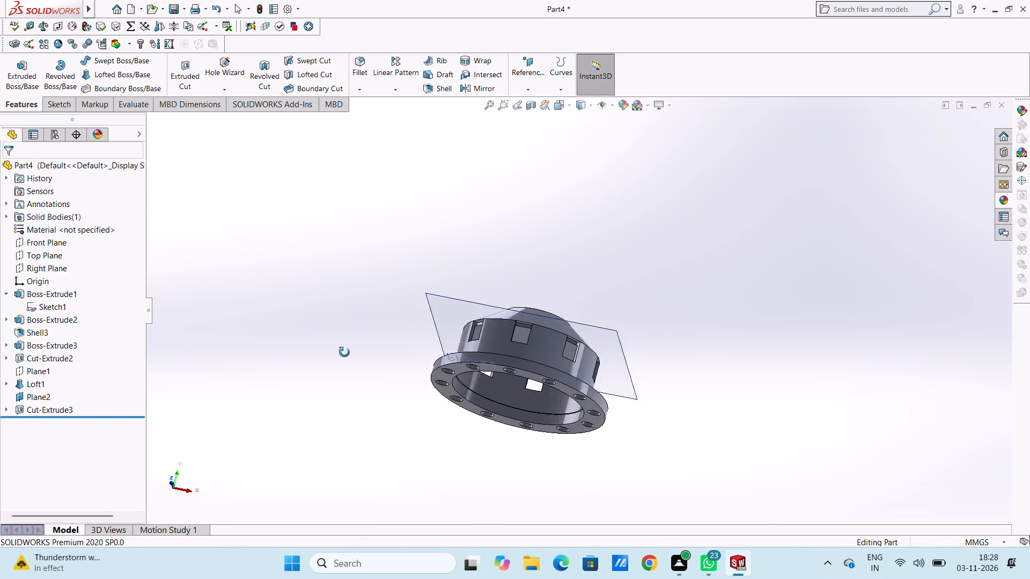
{"action": "middle_click_drag", "start_coordinate": [344, 352], "coordinate": [275, 352]}
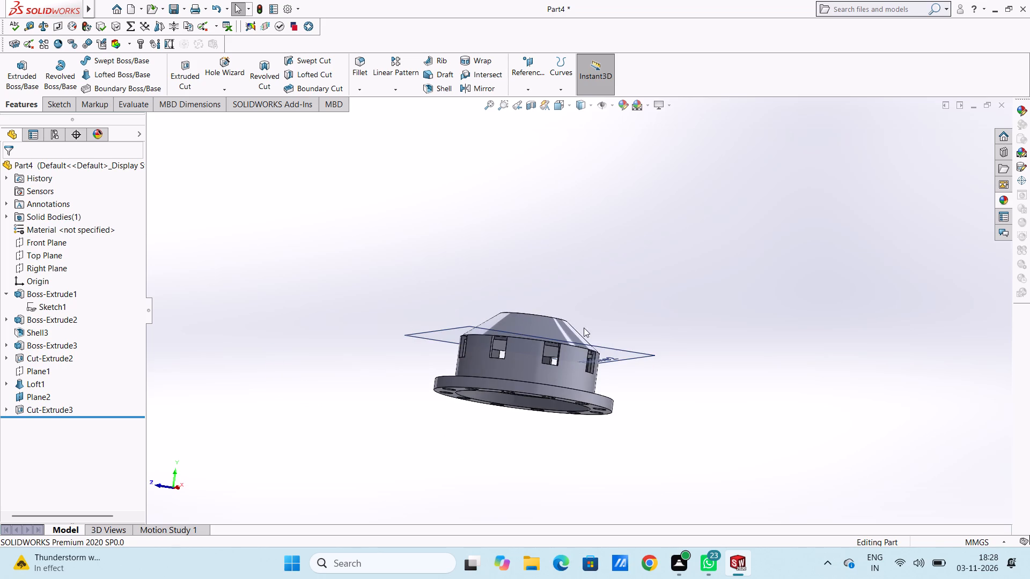
{"action": "scroll", "coordinate": [584, 329], "scroll_direction": "down", "scroll_amount": 6}
{"action": "middle_click_drag", "start_coordinate": [667, 317], "coordinate": [651, 343]}
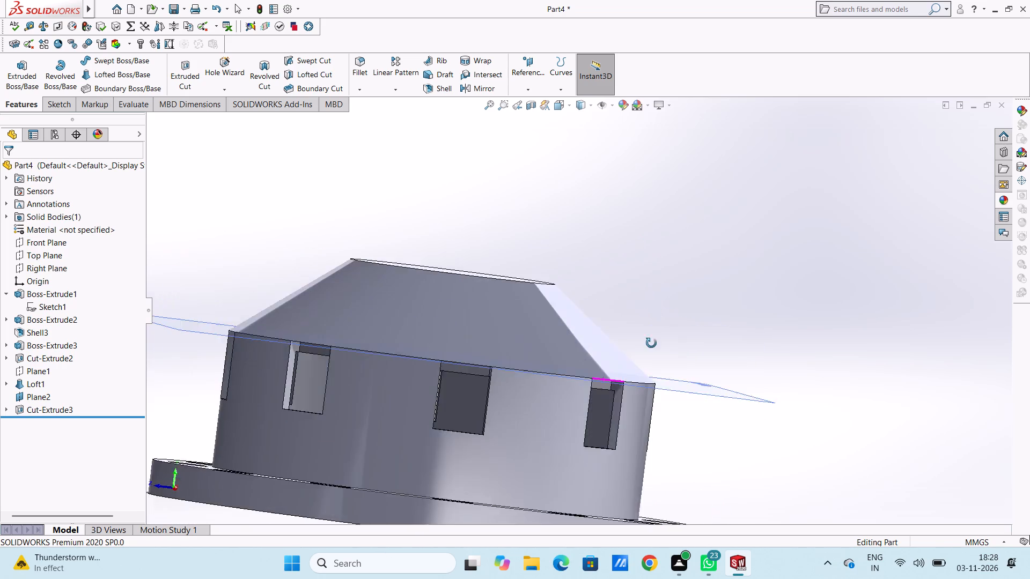
{"action": "middle_click_drag", "start_coordinate": [651, 343], "coordinate": [581, 294]}
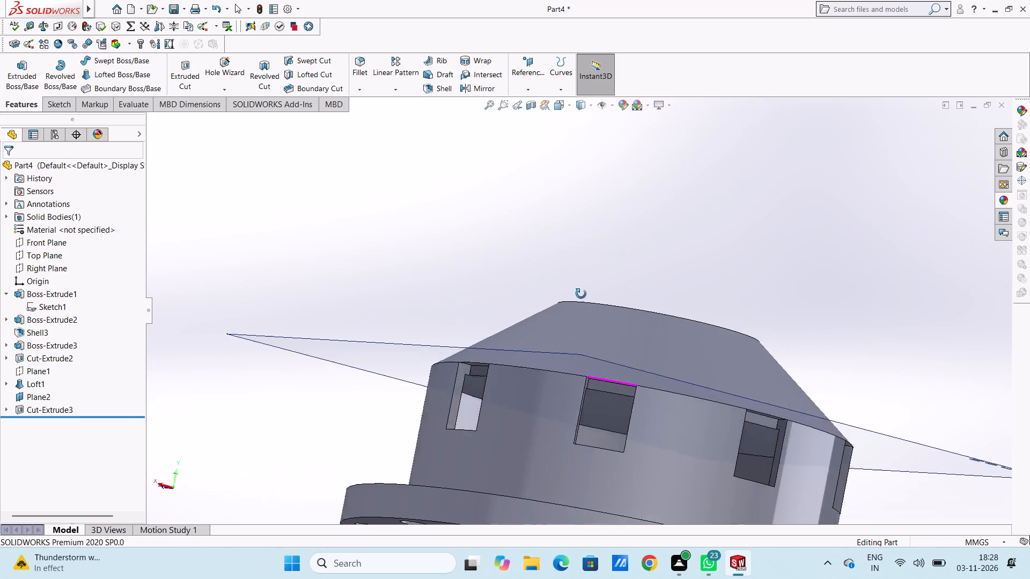
{"action": "middle_click_drag", "start_coordinate": [581, 294], "coordinate": [624, 344]}
{"action": "scroll", "coordinate": [609, 331], "scroll_direction": "up", "scroll_amount": 4}
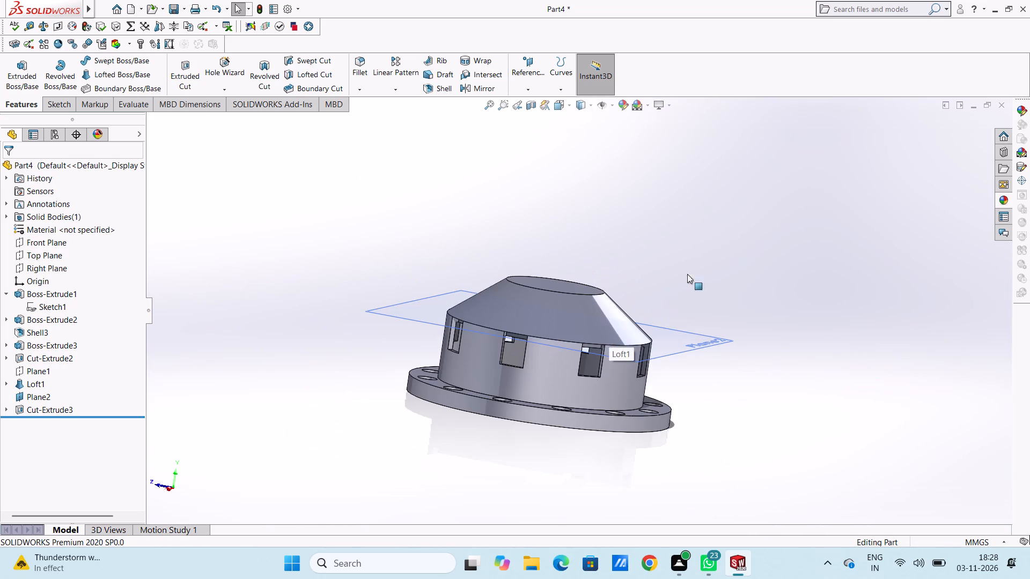
{"action": "middle_click_drag", "start_coordinate": [703, 248], "coordinate": [689, 372]}
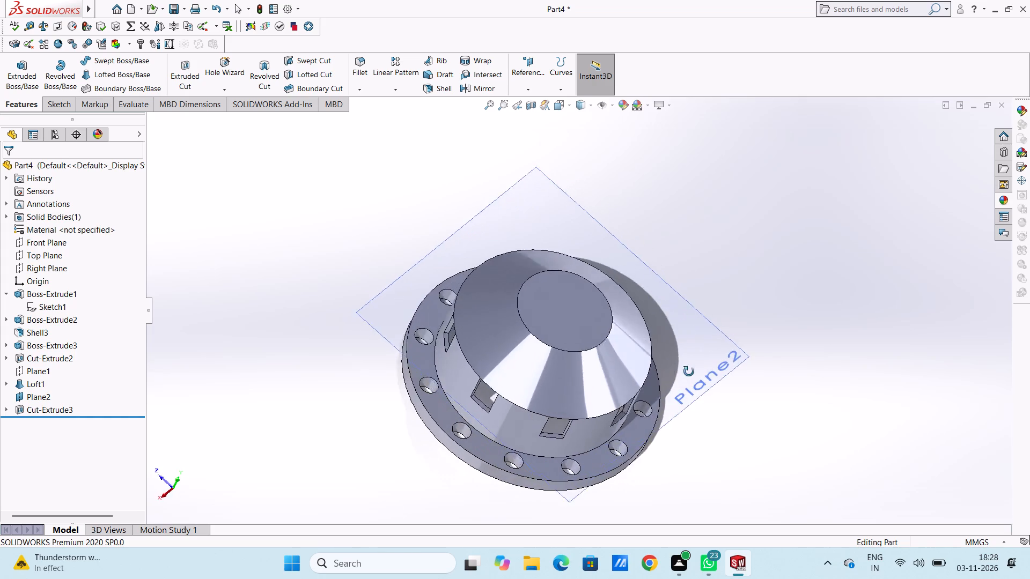
{"action": "middle_click_drag", "start_coordinate": [689, 372], "coordinate": [673, 379]}
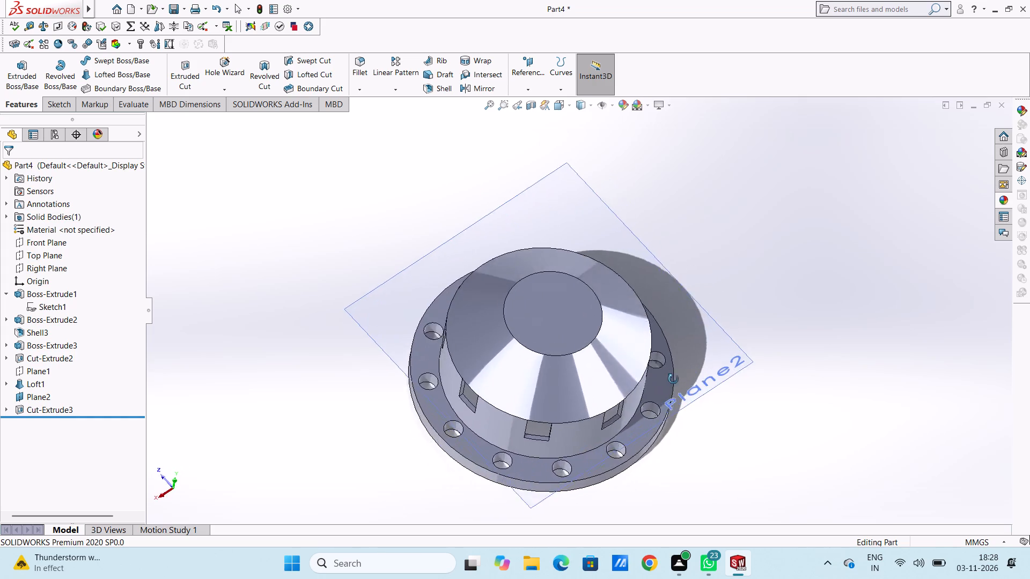
{"action": "middle_click_drag", "start_coordinate": [673, 379], "coordinate": [690, 372]}
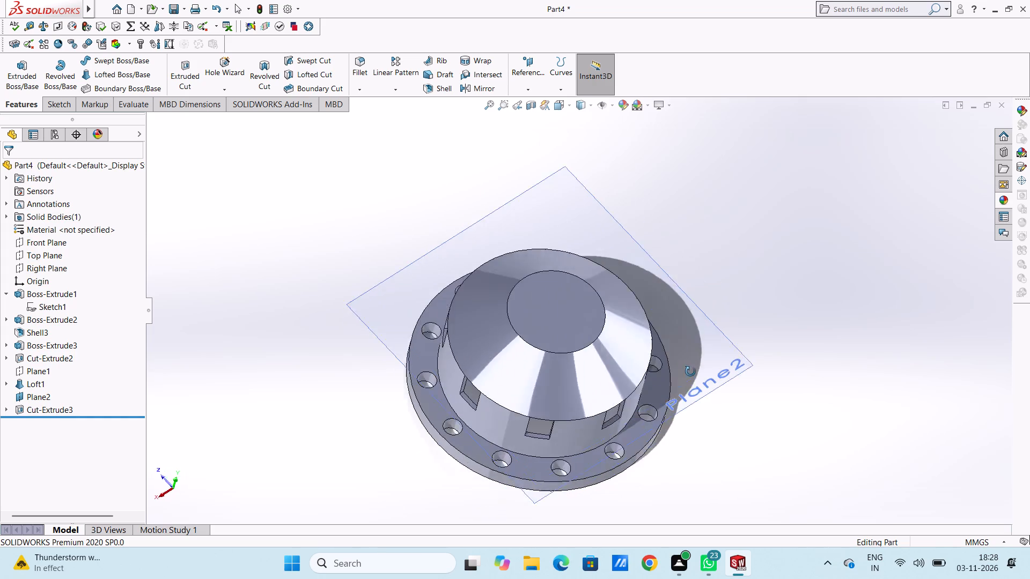
{"action": "middle_click_drag", "start_coordinate": [690, 372], "coordinate": [654, 369]}
{"action": "middle_click_drag", "start_coordinate": [650, 369], "coordinate": [667, 365]}
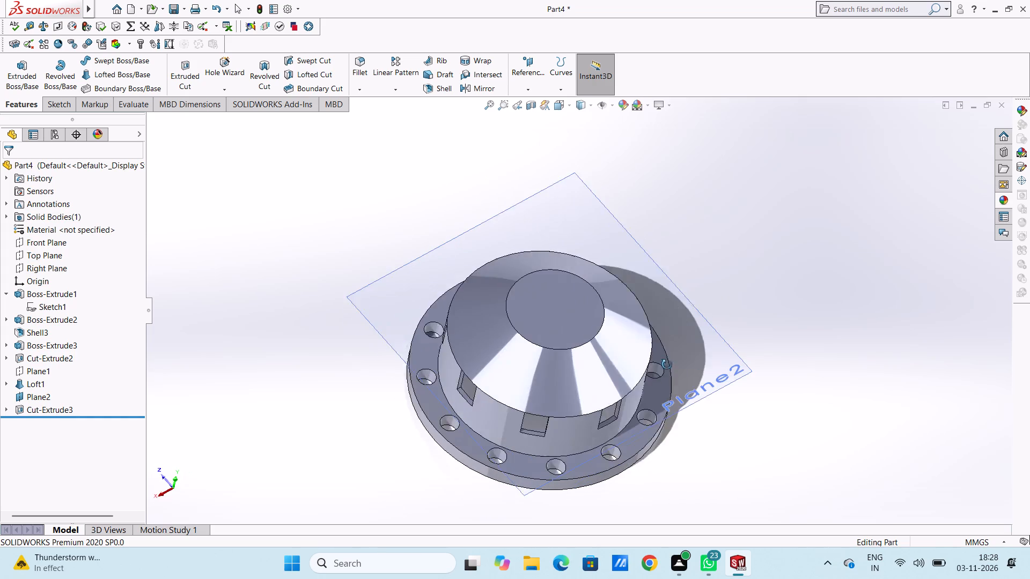
{"action": "middle_click_drag", "start_coordinate": [667, 365], "coordinate": [703, 360]}
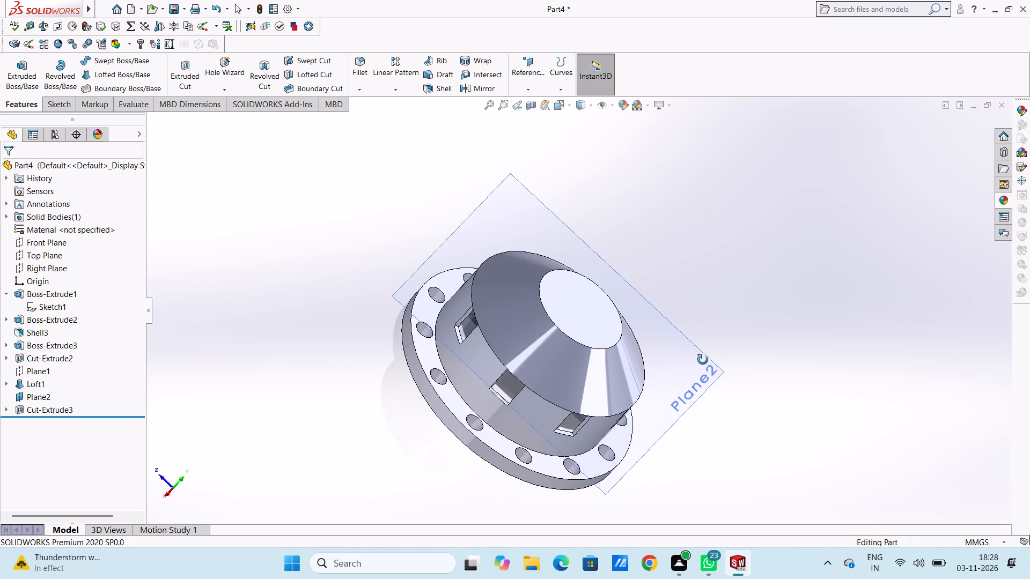
{"action": "middle_click_drag", "start_coordinate": [703, 360], "coordinate": [650, 308]}
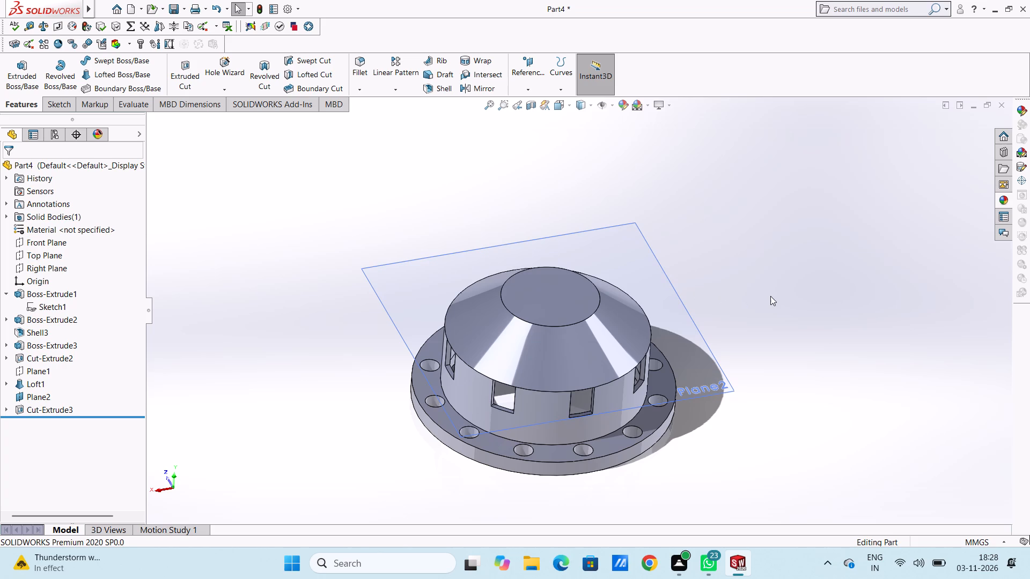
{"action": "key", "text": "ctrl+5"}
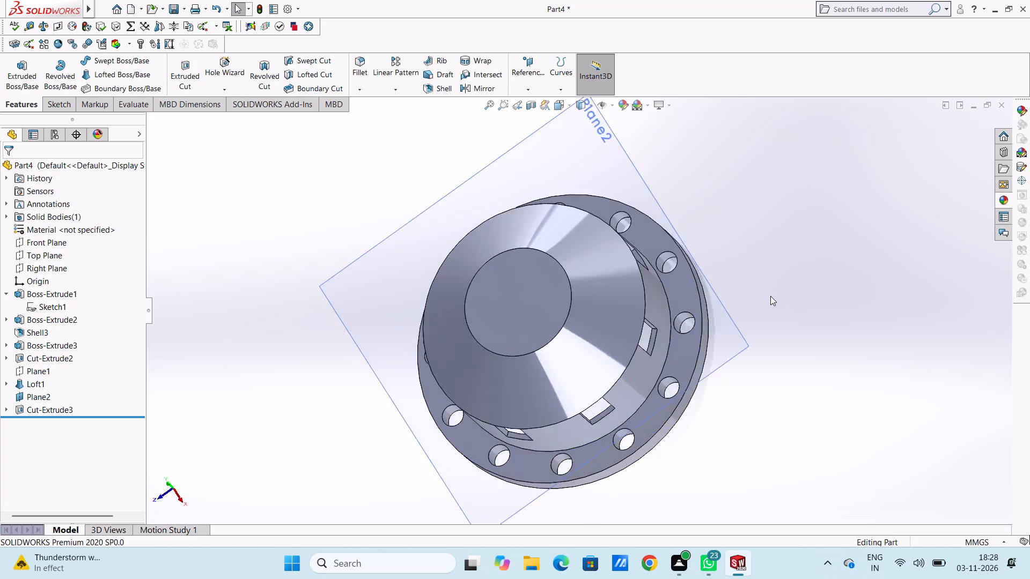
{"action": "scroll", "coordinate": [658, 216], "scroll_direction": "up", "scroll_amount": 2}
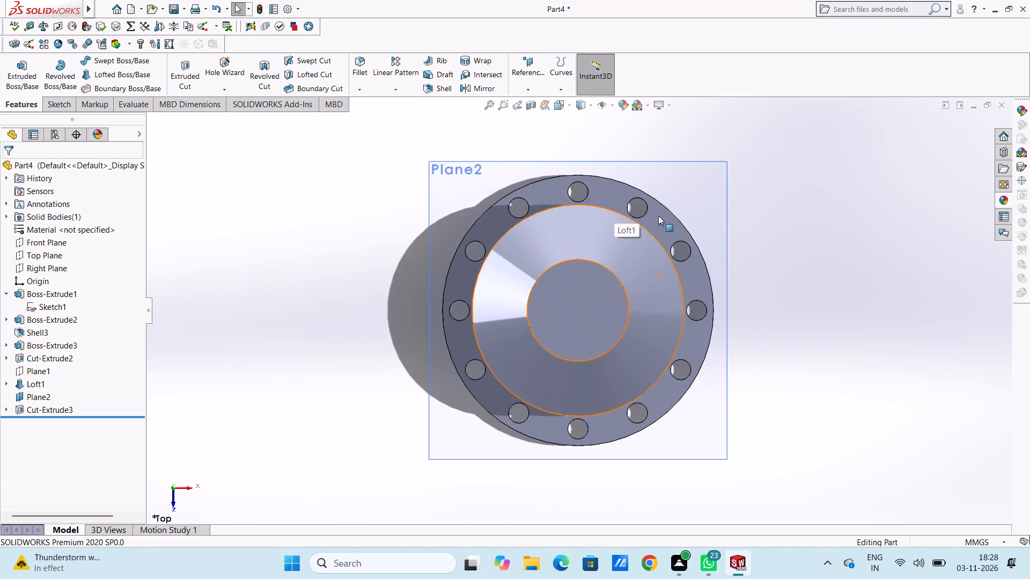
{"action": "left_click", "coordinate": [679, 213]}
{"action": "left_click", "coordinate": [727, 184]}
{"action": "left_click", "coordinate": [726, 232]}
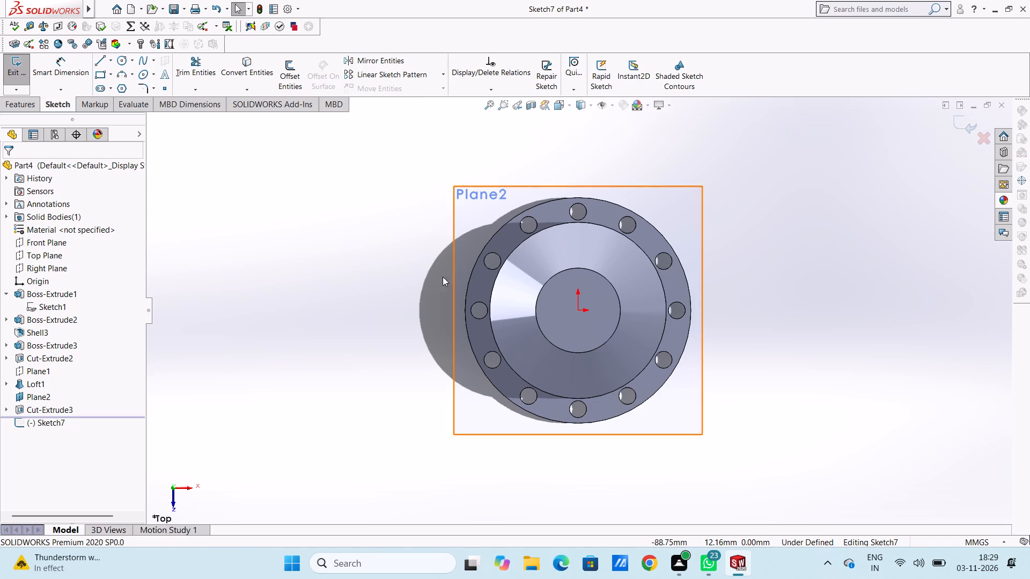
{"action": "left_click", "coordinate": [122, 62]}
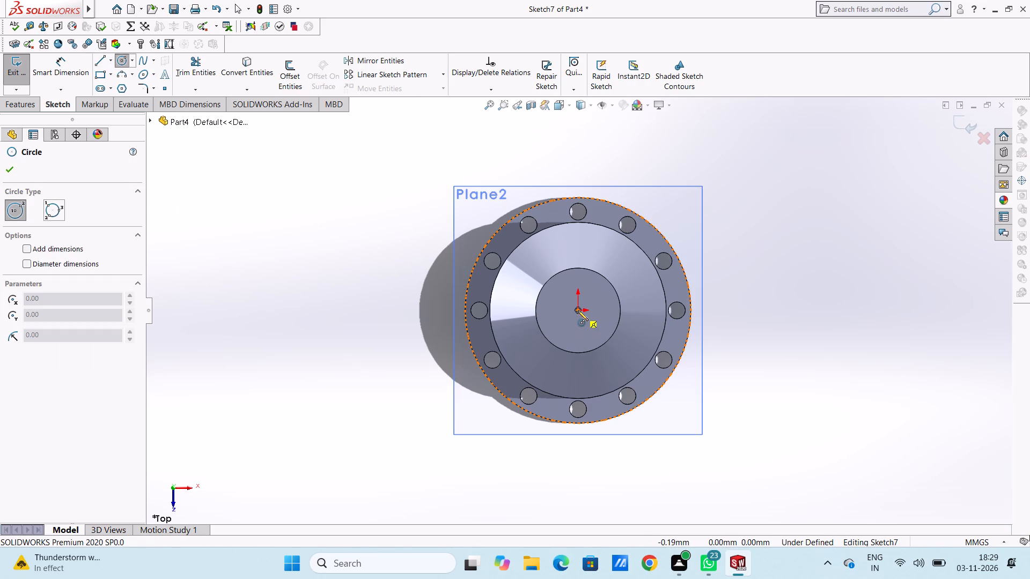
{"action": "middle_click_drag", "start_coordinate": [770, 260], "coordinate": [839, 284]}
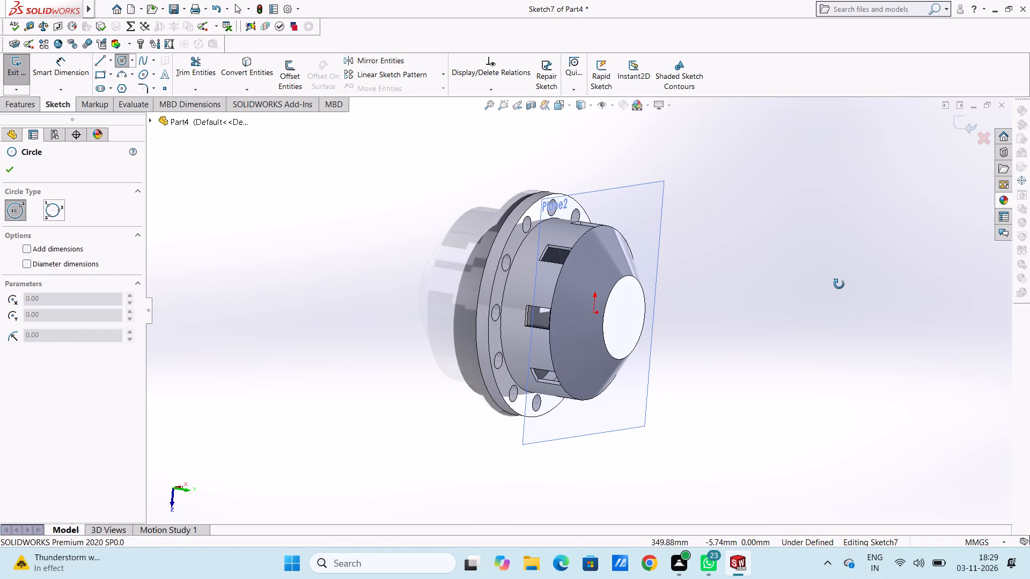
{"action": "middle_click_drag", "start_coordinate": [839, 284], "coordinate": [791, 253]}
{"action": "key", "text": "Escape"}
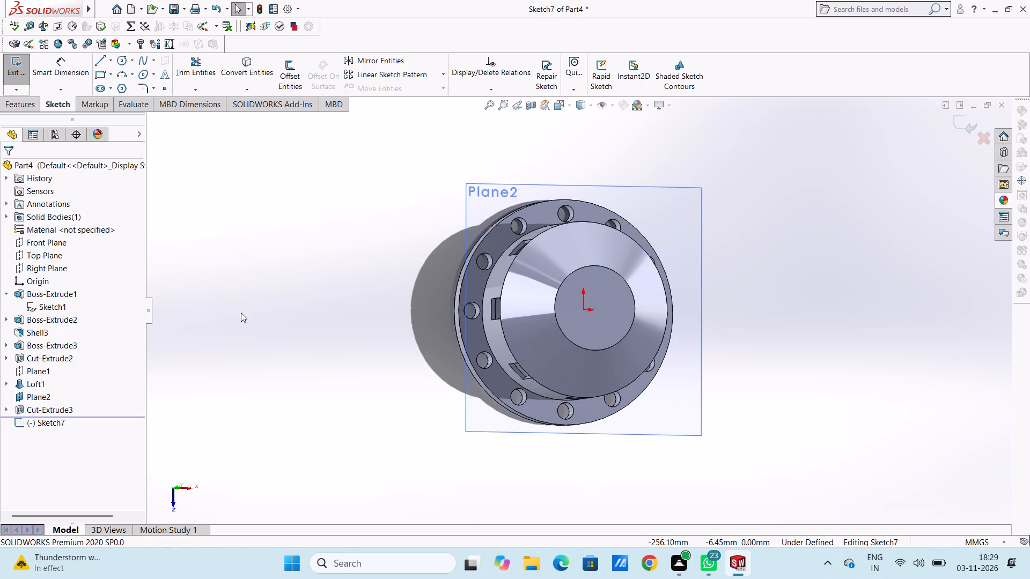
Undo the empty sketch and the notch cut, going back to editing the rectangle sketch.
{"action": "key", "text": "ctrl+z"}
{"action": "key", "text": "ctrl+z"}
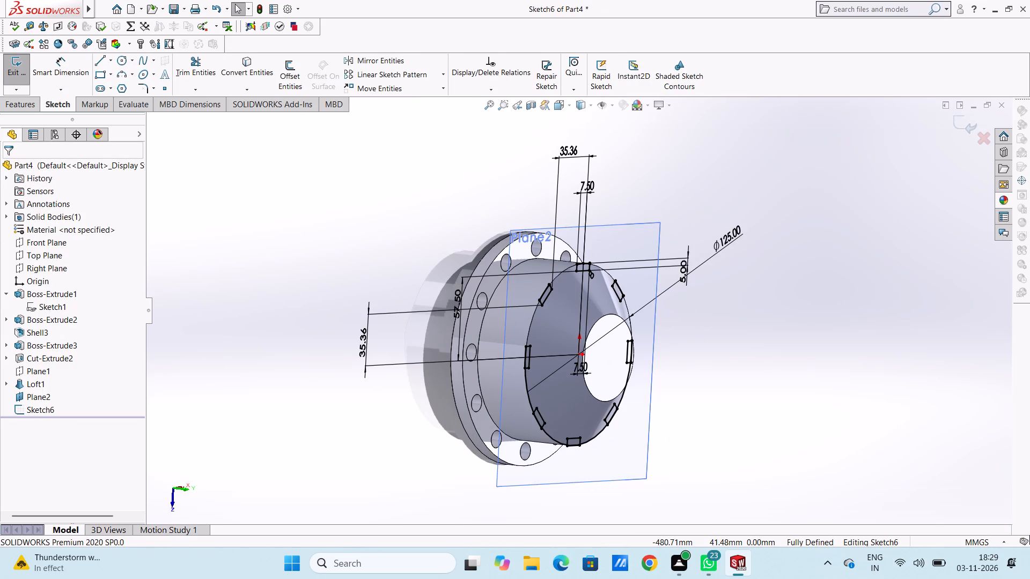
Start an Extruded Boss from the notch sketch and pick the 125 mm circle's contour at the left rectangle.
{"action": "left_click", "coordinate": [29, 107]}
{"action": "left_click", "coordinate": [26, 76]}
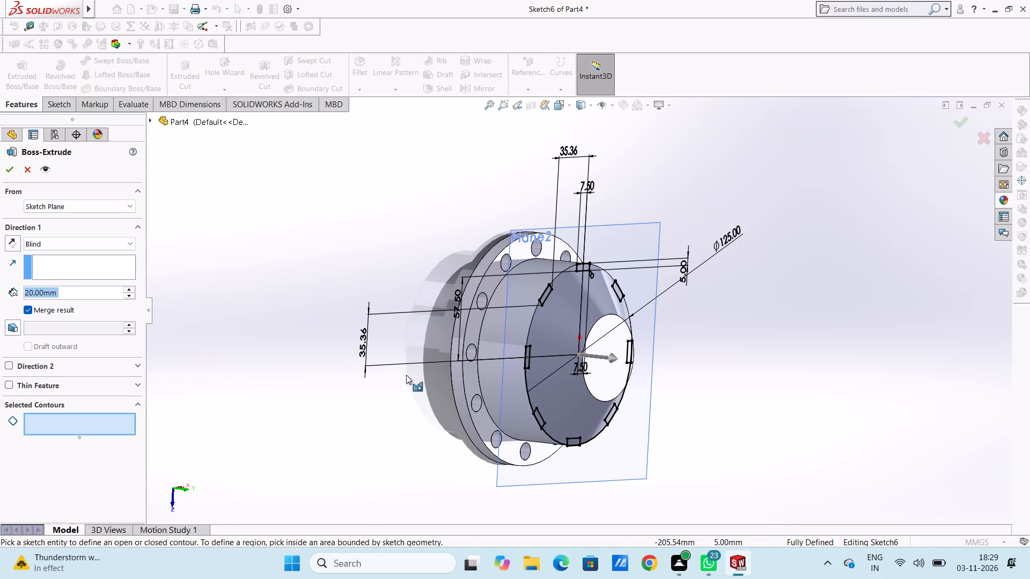
{"action": "middle_click_drag", "start_coordinate": [406, 437], "coordinate": [358, 385]}
{"action": "scroll", "coordinate": [613, 360], "scroll_direction": "down", "scroll_amount": 4}
{"action": "scroll", "coordinate": [408, 290], "scroll_direction": "down", "scroll_amount": 9}
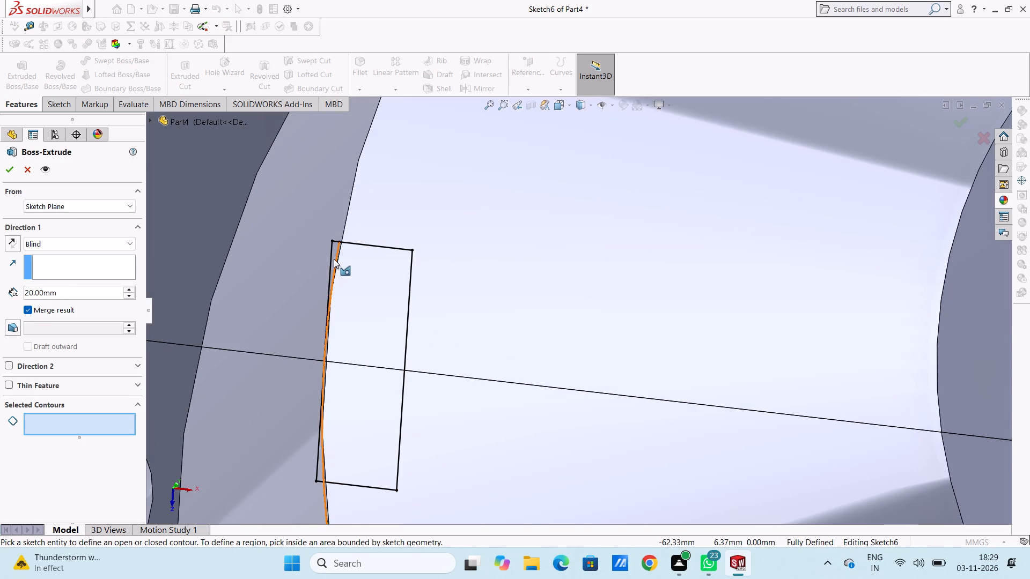
{"action": "middle_click", "coordinate": [344, 266]}
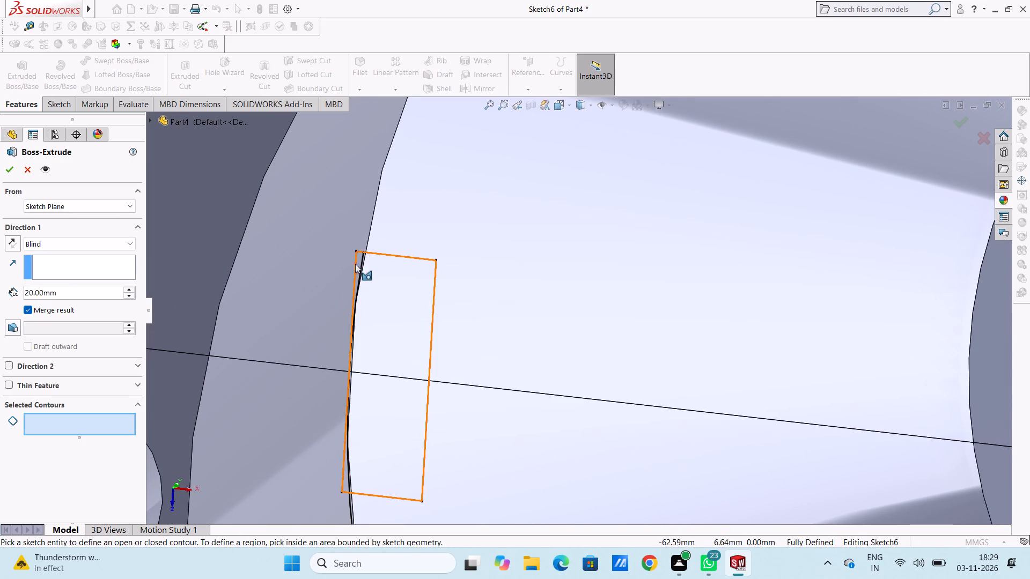
{"action": "left_click", "coordinate": [359, 263]}
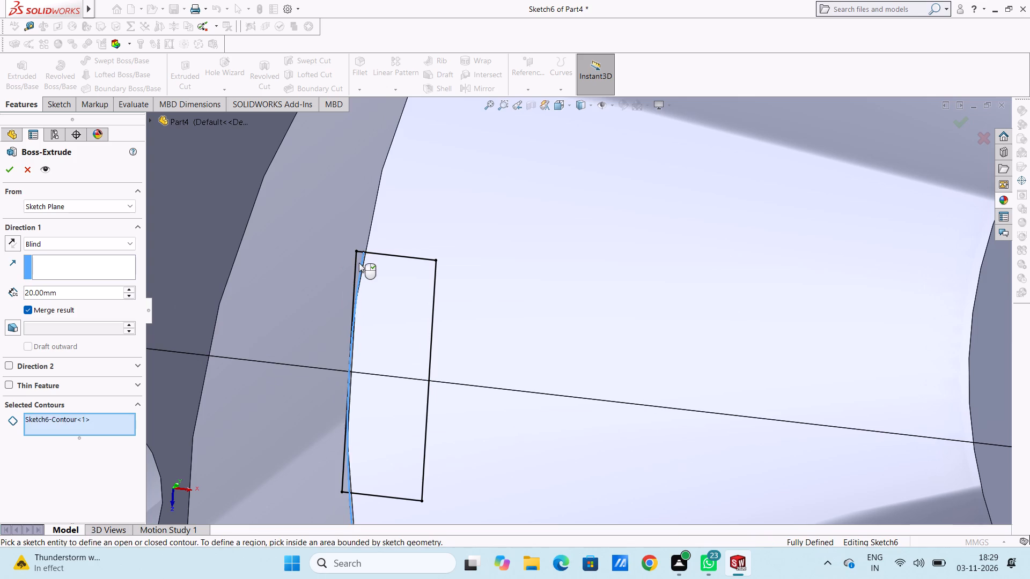
{"action": "left_click", "coordinate": [359, 263]}
{"action": "left_click", "coordinate": [362, 268]}
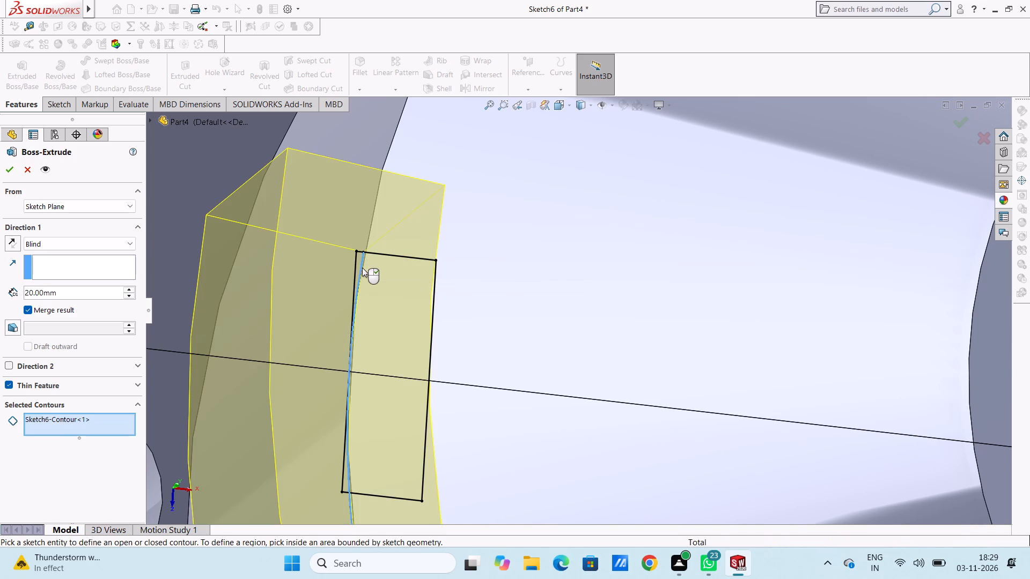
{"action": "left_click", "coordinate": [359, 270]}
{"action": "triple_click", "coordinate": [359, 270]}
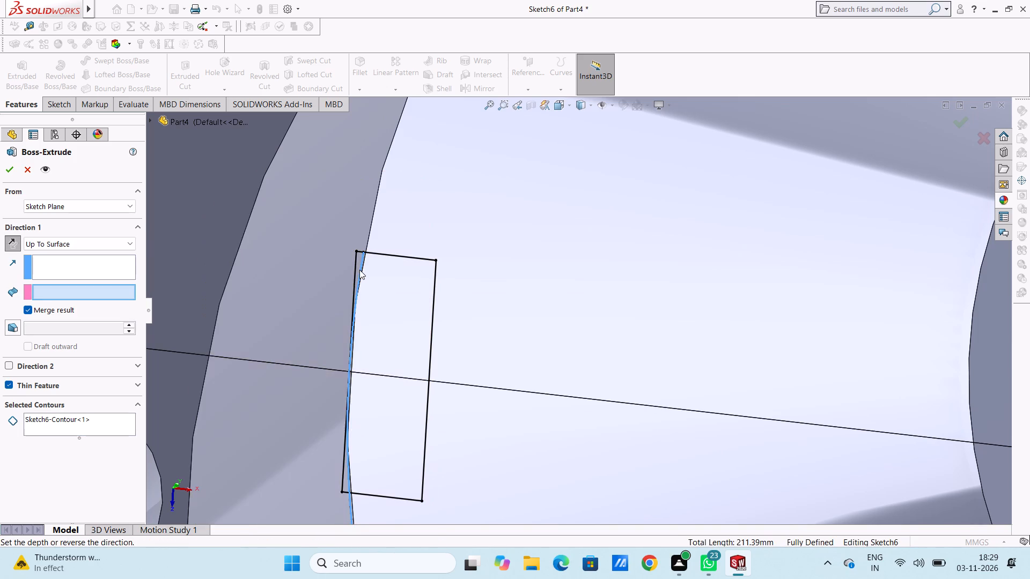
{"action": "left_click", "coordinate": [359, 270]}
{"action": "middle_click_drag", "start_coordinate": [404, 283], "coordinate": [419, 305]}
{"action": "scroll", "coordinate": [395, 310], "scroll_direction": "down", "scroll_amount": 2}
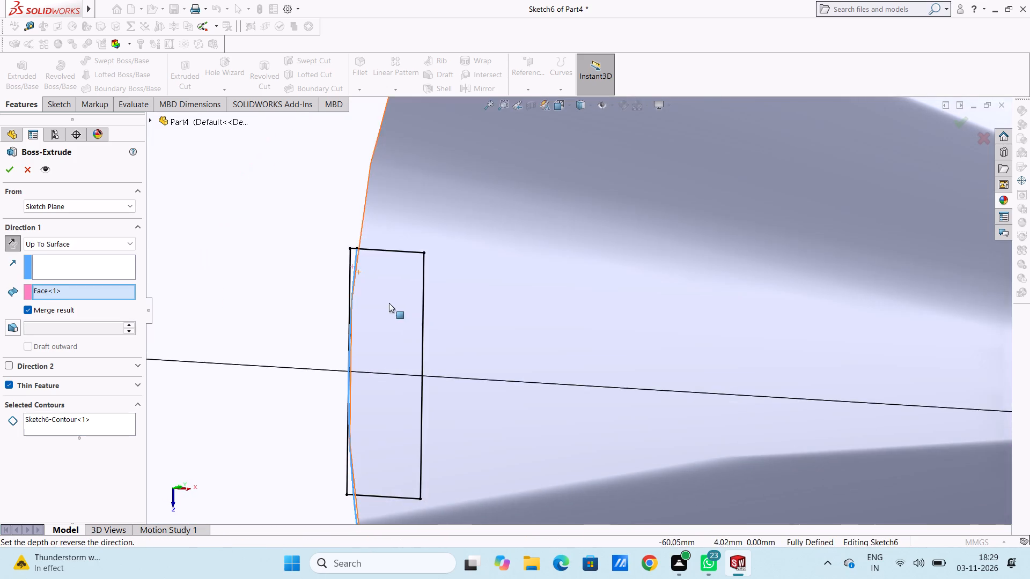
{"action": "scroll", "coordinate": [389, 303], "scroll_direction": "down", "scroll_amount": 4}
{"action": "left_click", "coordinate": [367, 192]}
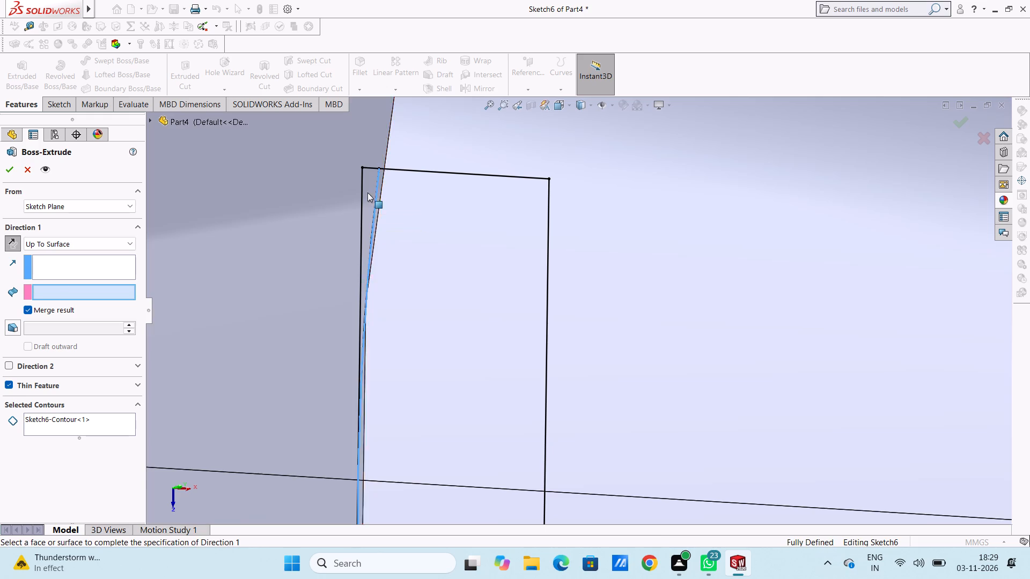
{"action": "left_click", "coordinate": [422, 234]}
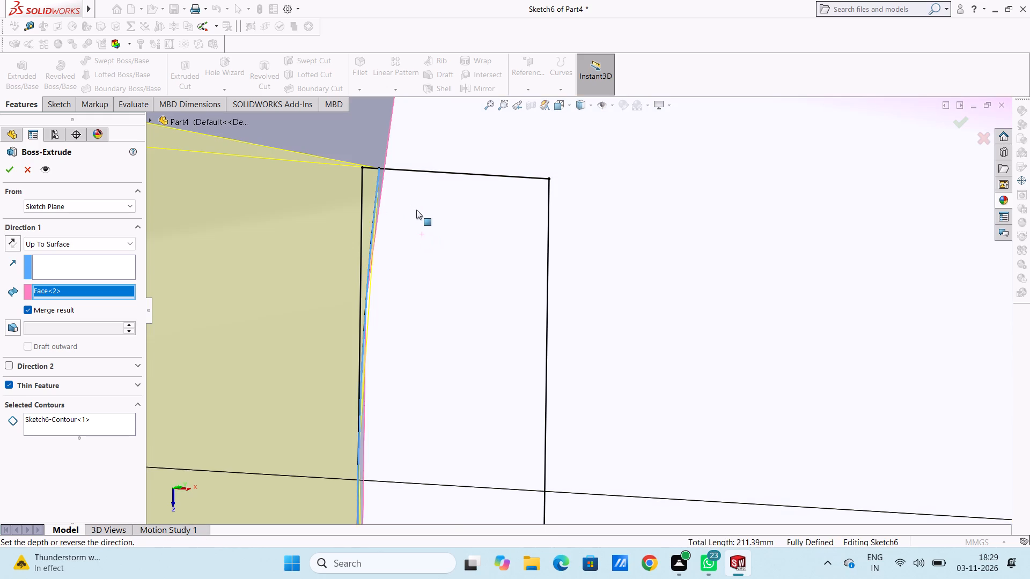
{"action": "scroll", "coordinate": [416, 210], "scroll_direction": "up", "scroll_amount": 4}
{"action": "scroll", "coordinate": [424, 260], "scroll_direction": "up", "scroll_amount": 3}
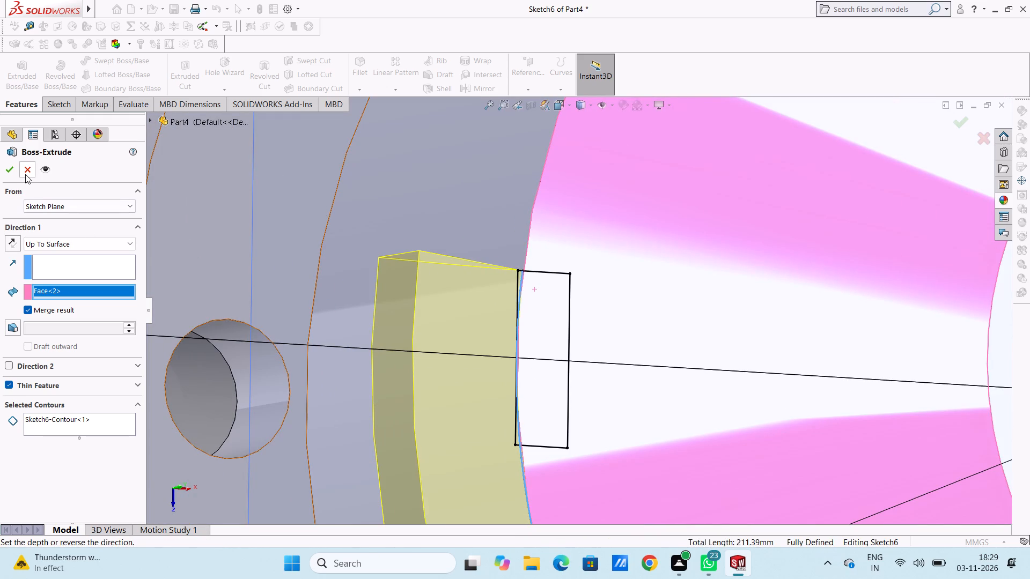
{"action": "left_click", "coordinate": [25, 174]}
Start a blind Extruded Boss from the notch sketch, reverse its direction, and select all three regions of the left rectangle.
{"action": "left_click", "coordinate": [20, 71]}
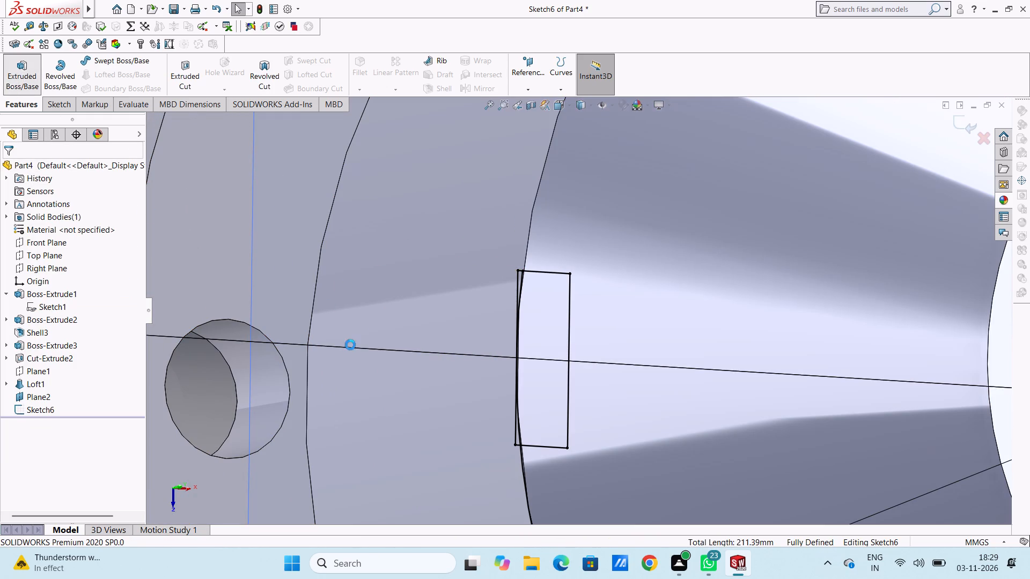
{"action": "scroll", "coordinate": [544, 264], "scroll_direction": "down", "scroll_amount": 5}
{"action": "scroll", "coordinate": [545, 349], "scroll_direction": "down", "scroll_amount": 5}
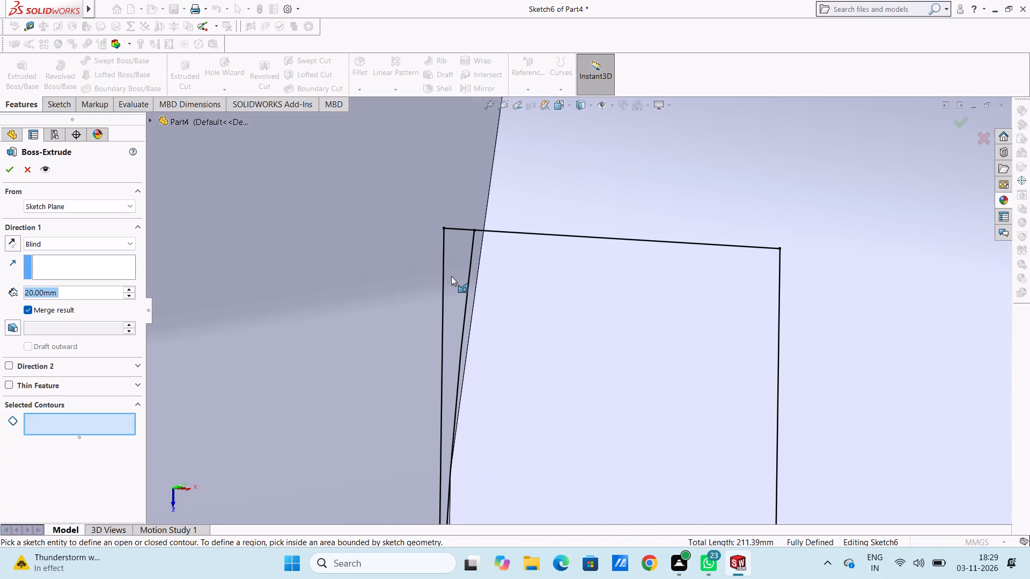
{"action": "left_click", "coordinate": [455, 276]}
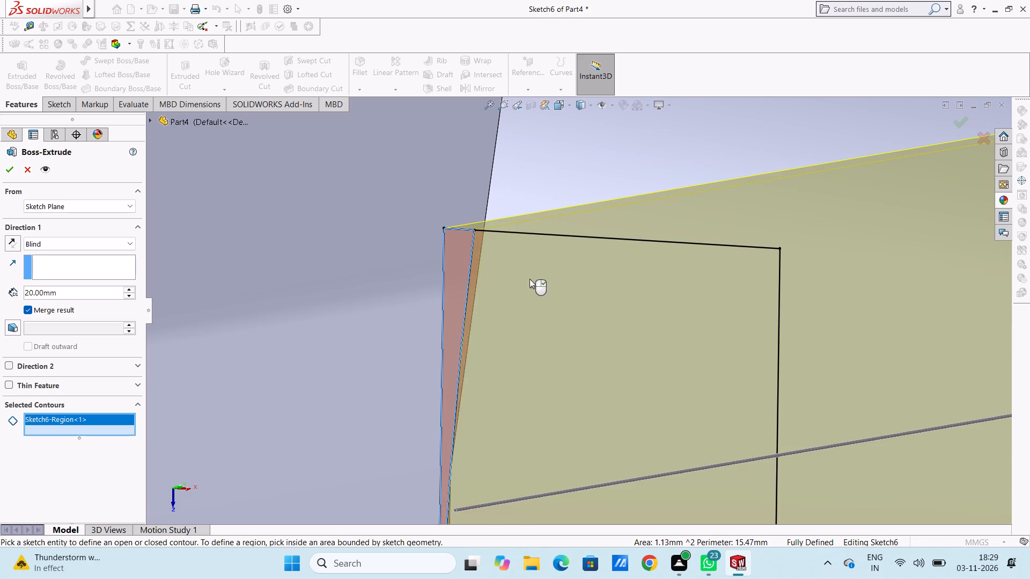
{"action": "scroll", "coordinate": [529, 279], "scroll_direction": "up", "scroll_amount": 10}
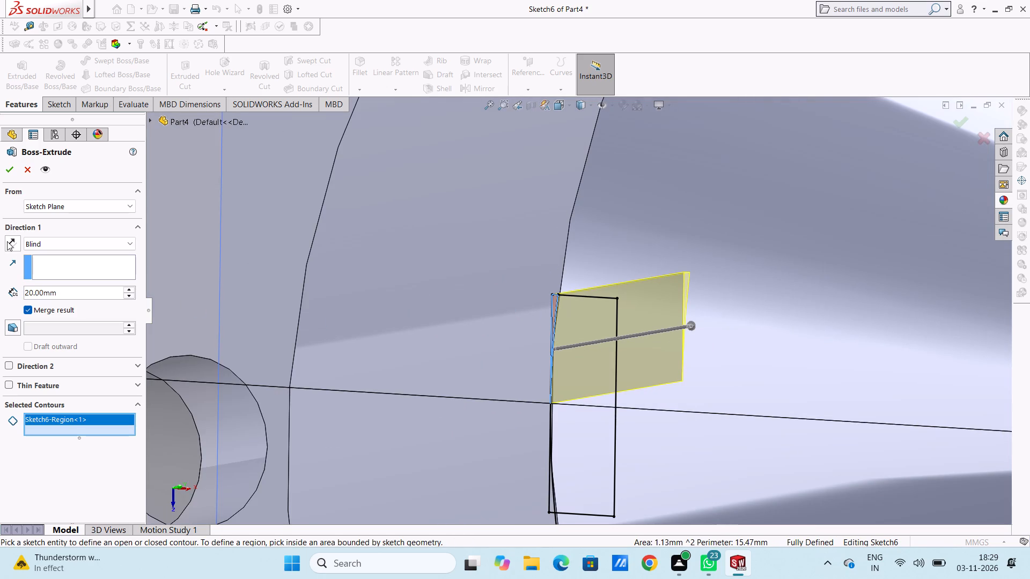
{"action": "left_click", "coordinate": [8, 241]}
{"action": "scroll", "coordinate": [595, 399], "scroll_direction": "down", "scroll_amount": 2}
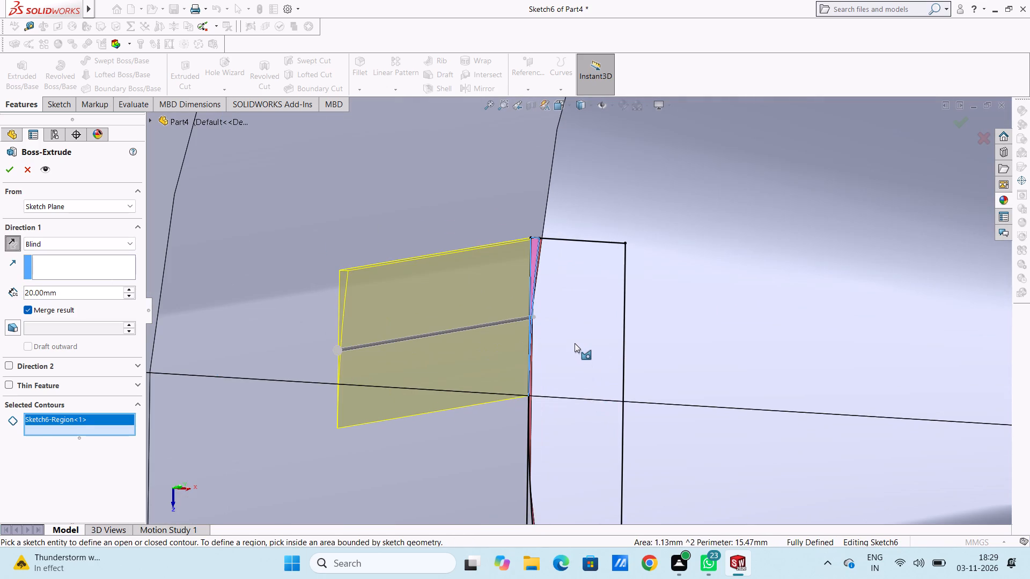
{"action": "left_click", "coordinate": [575, 343]}
{"action": "scroll", "coordinate": [592, 383], "scroll_direction": "up", "scroll_amount": 4}
{"action": "scroll", "coordinate": [603, 475], "scroll_direction": "down", "scroll_amount": 5}
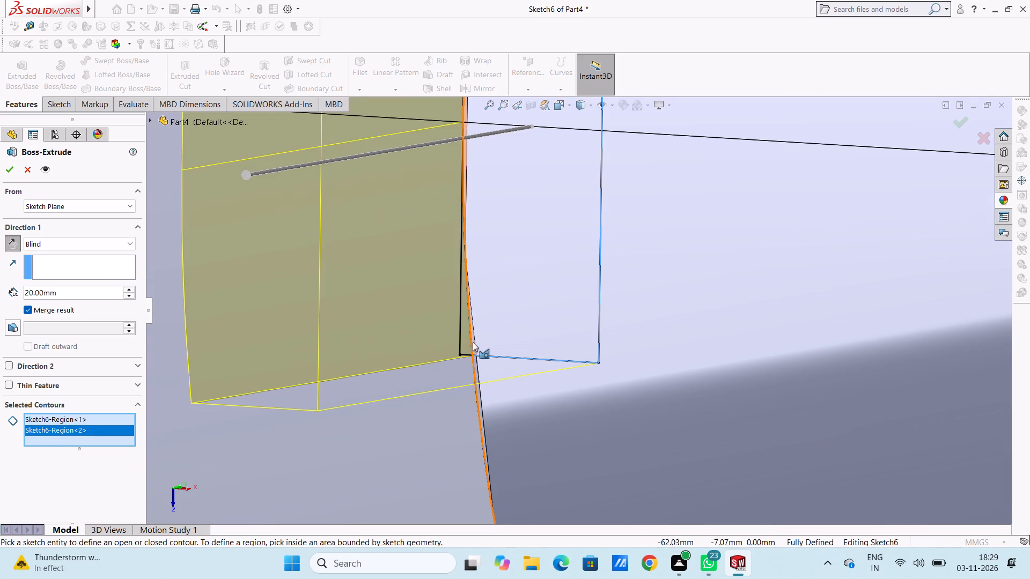
{"action": "left_click", "coordinate": [466, 342]}
Add all three regions of the lower-left rectangle on the 125 mm circle to the extrusion's selected contours.
{"action": "scroll", "coordinate": [528, 361], "scroll_direction": "up", "scroll_amount": 10}
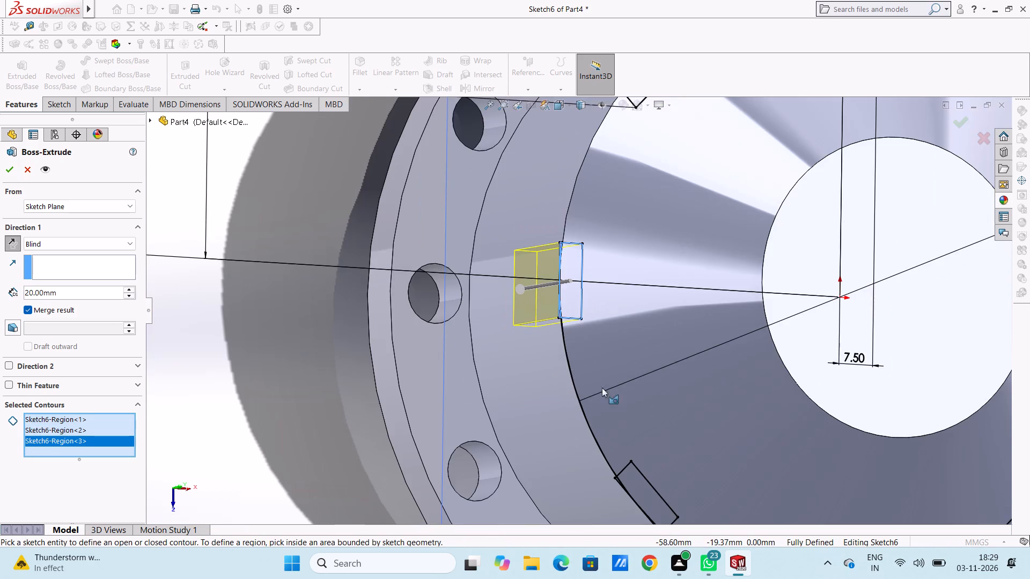
{"action": "middle_click_drag", "start_coordinate": [638, 402], "coordinate": [608, 363]}
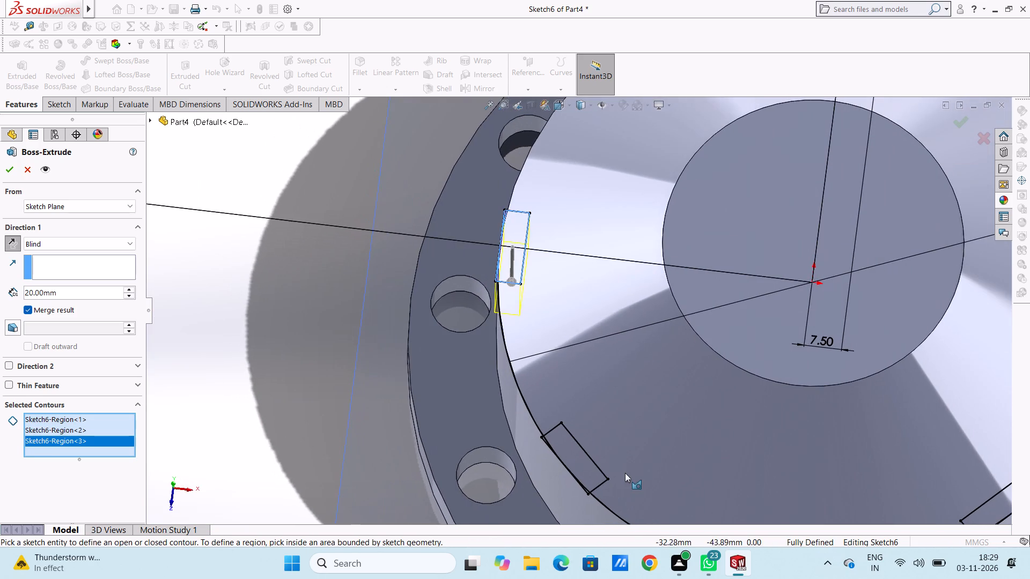
{"action": "scroll", "coordinate": [625, 473], "scroll_direction": "down", "scroll_amount": 4}
{"action": "scroll", "coordinate": [459, 356], "scroll_direction": "down", "scroll_amount": 6}
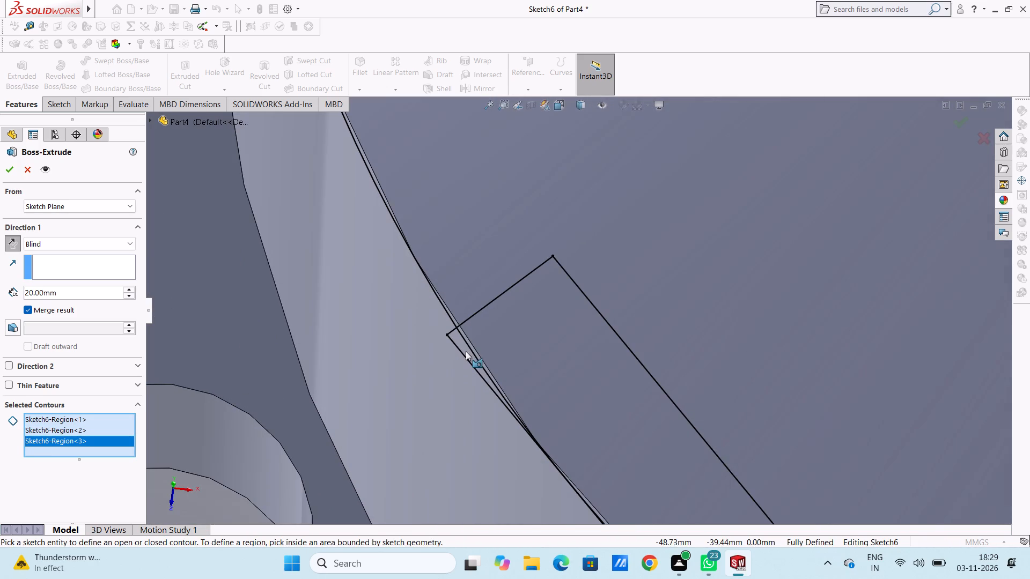
{"action": "left_click", "coordinate": [466, 351]}
{"action": "left_click", "coordinate": [513, 342]}
{"action": "scroll", "coordinate": [546, 358], "scroll_direction": "up", "scroll_amount": 5}
{"action": "scroll", "coordinate": [678, 473], "scroll_direction": "down", "scroll_amount": 5}
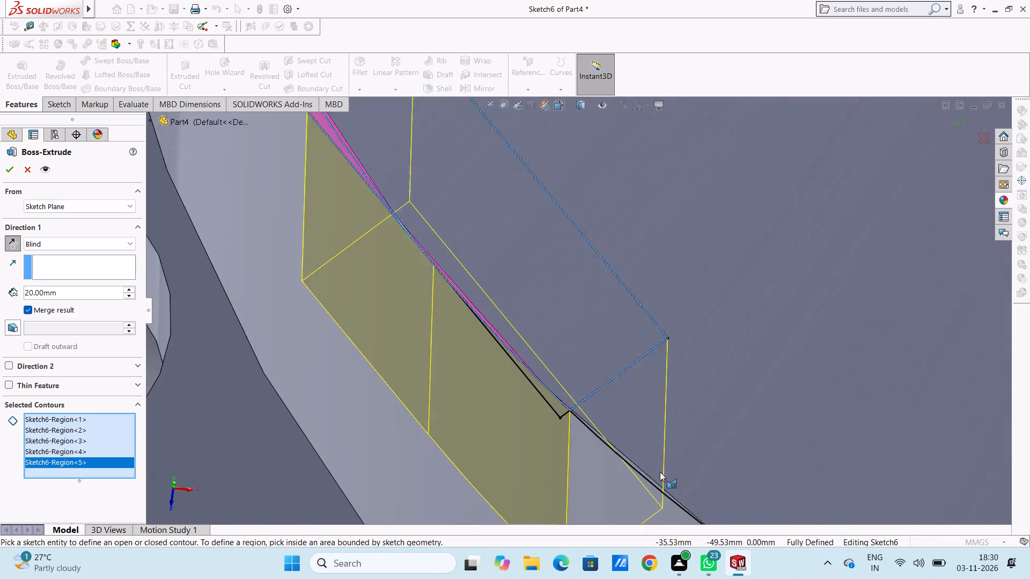
{"action": "left_click", "coordinate": [510, 368]}
Add the two outer slivers and the main region of the bottom rectangle to the extrusion's selected contours.
{"action": "scroll", "coordinate": [510, 368], "scroll_direction": "up", "scroll_amount": 7}
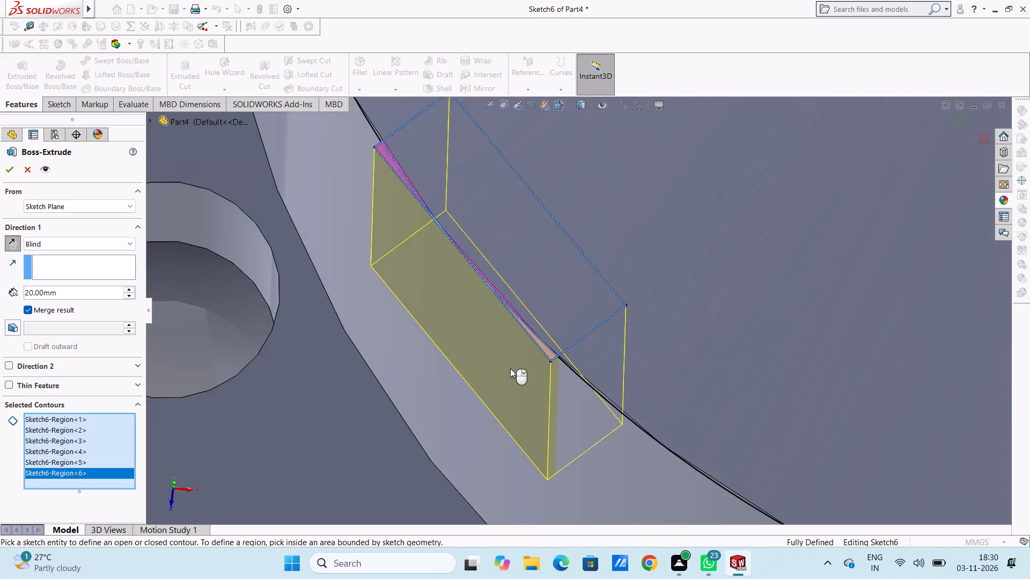
{"action": "scroll", "coordinate": [510, 368], "scroll_direction": "up", "scroll_amount": 8}
{"action": "scroll", "coordinate": [753, 436], "scroll_direction": "down", "scroll_amount": 5}
{"action": "scroll", "coordinate": [699, 323], "scroll_direction": "down", "scroll_amount": 4}
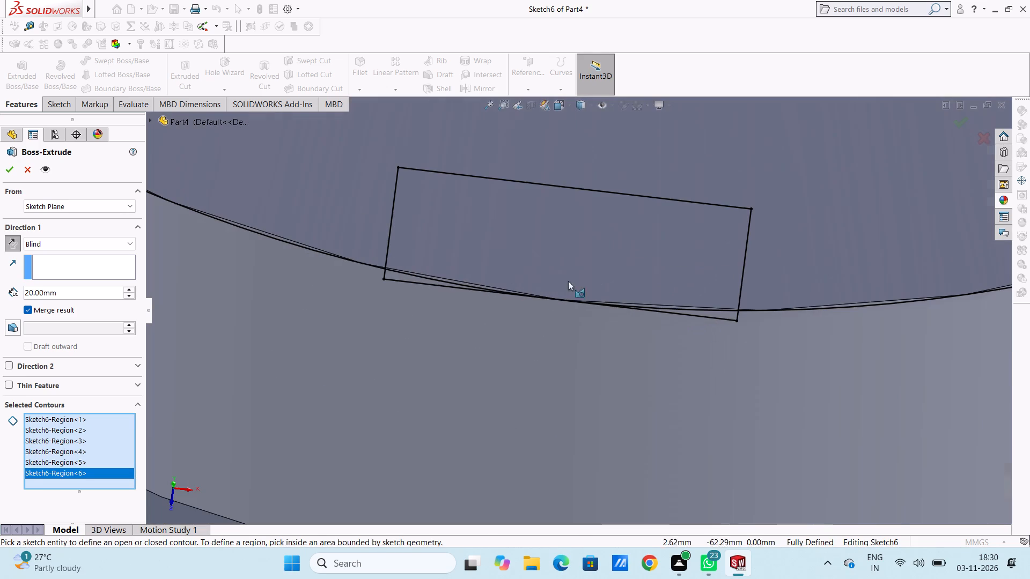
{"action": "left_click", "coordinate": [399, 276]}
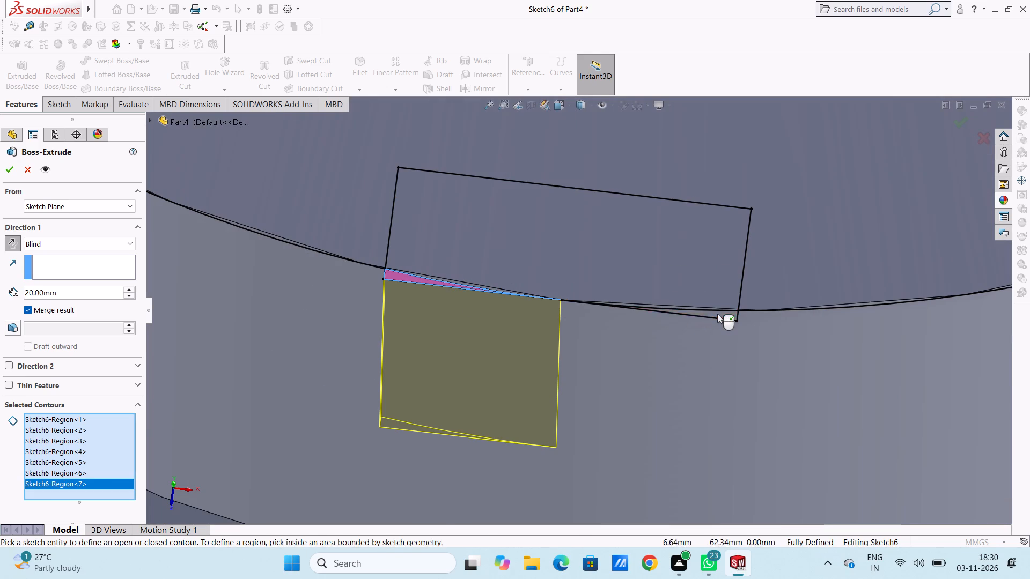
{"action": "left_click", "coordinate": [718, 314]}
{"action": "left_click", "coordinate": [711, 279]}
Add the main region and both outer slivers of the lower-right rectangle to the extrusion's selected contours.
{"action": "scroll", "coordinate": [711, 279], "scroll_direction": "up", "scroll_amount": 12}
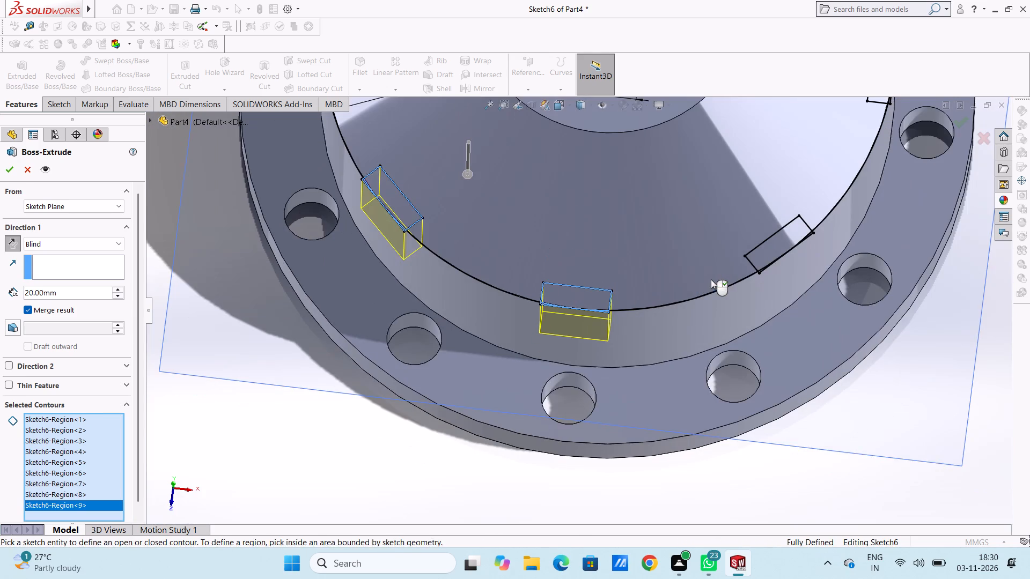
{"action": "scroll", "coordinate": [765, 246], "scroll_direction": "down", "scroll_amount": 9}
{"action": "scroll", "coordinate": [675, 324], "scroll_direction": "down", "scroll_amount": 3}
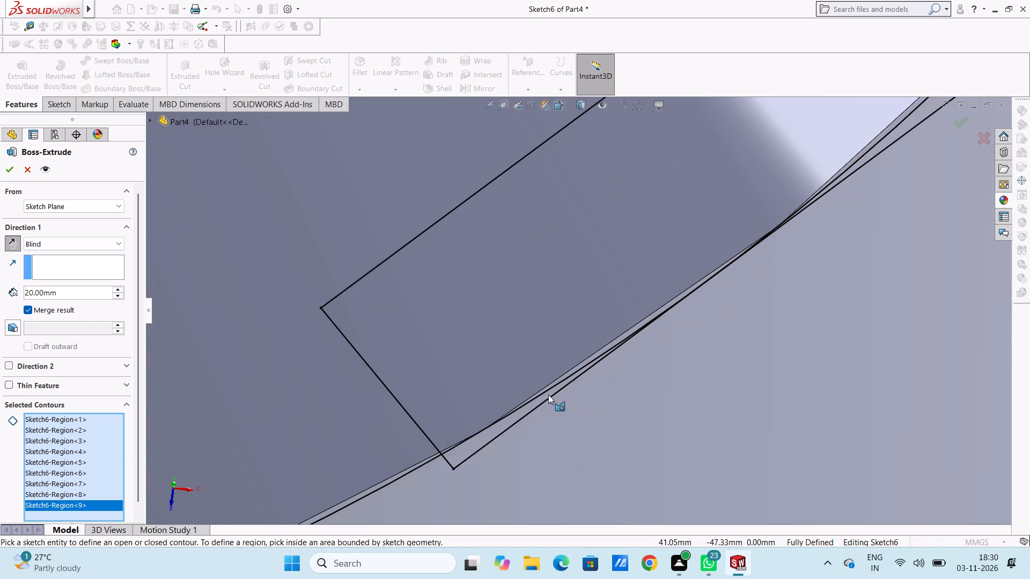
{"action": "left_click", "coordinate": [536, 402]}
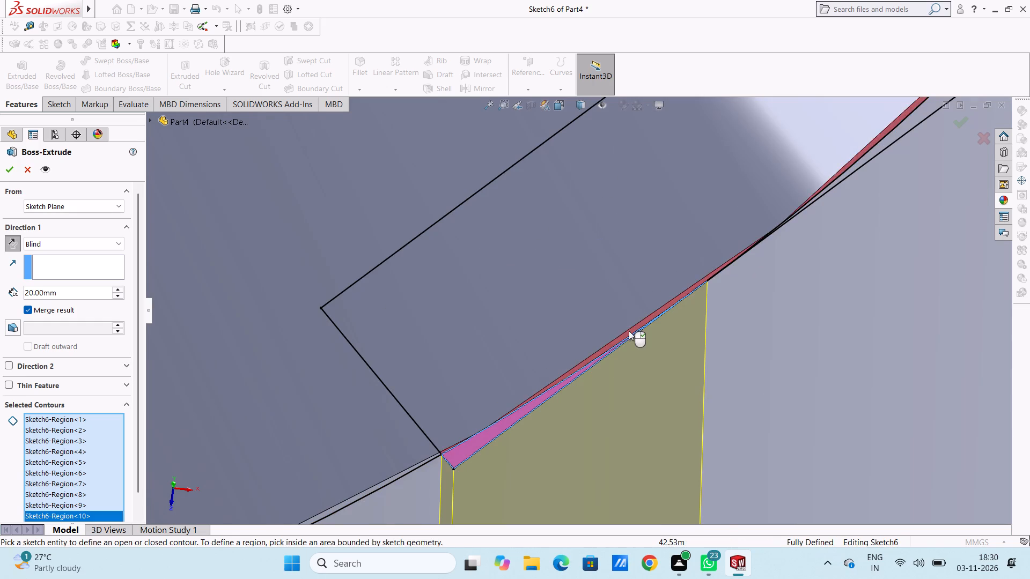
{"action": "left_click", "coordinate": [629, 331]}
{"action": "scroll", "coordinate": [696, 279], "scroll_direction": "up", "scroll_amount": 4}
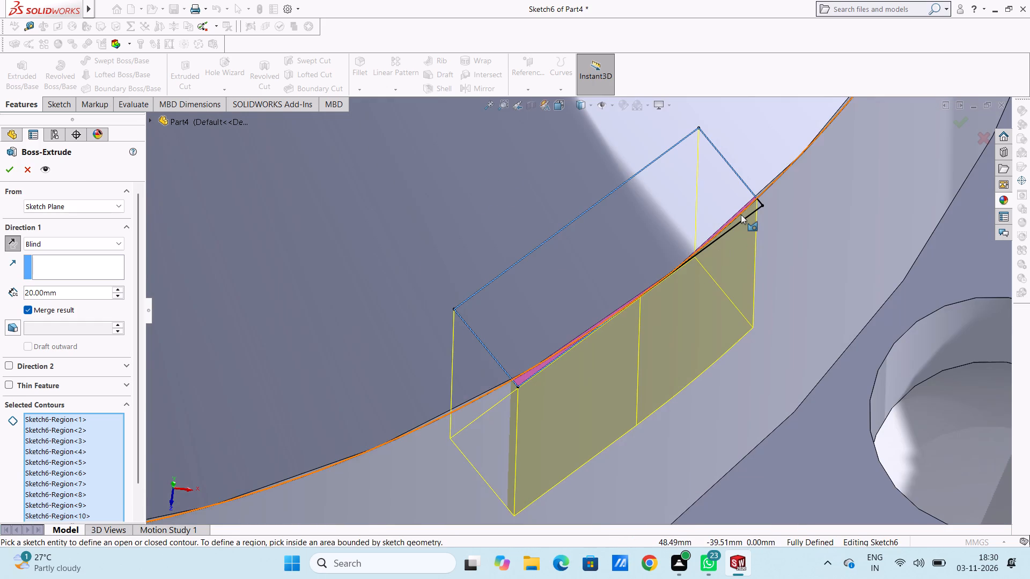
{"action": "left_click", "coordinate": [747, 215]}
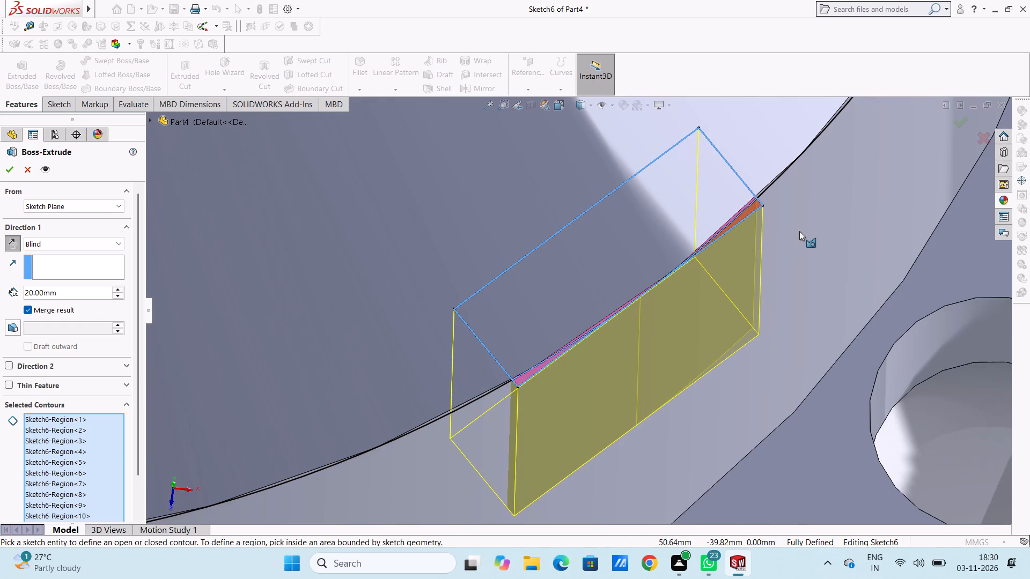
Add the main region and the lower outer sliver of the right rectangle to the extrusion's selected contours.
{"action": "scroll", "coordinate": [799, 232], "scroll_direction": "up", "scroll_amount": 6}
{"action": "scroll", "coordinate": [734, 214], "scroll_direction": "up", "scroll_amount": 4}
{"action": "scroll", "coordinate": [691, 194], "scroll_direction": "down", "scroll_amount": 2}
{"action": "scroll", "coordinate": [681, 179], "scroll_direction": "up", "scroll_amount": 5}
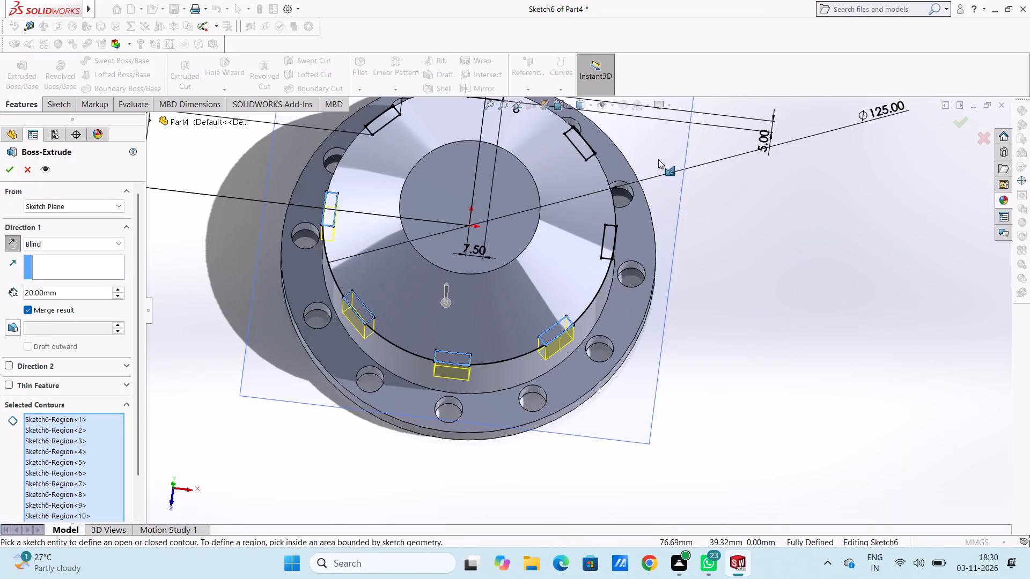
{"action": "scroll", "coordinate": [595, 221], "scroll_direction": "down", "scroll_amount": 5}
{"action": "scroll", "coordinate": [630, 293], "scroll_direction": "down", "scroll_amount": 5}
{"action": "scroll", "coordinate": [638, 390], "scroll_direction": "down", "scroll_amount": 4}
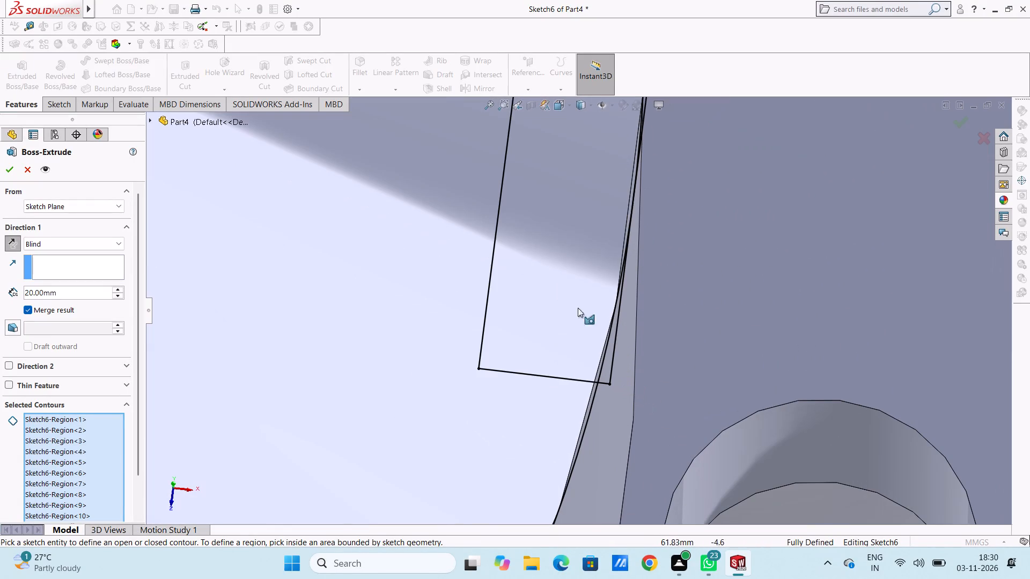
{"action": "left_click", "coordinate": [556, 311]}
{"action": "left_click", "coordinate": [610, 360]}
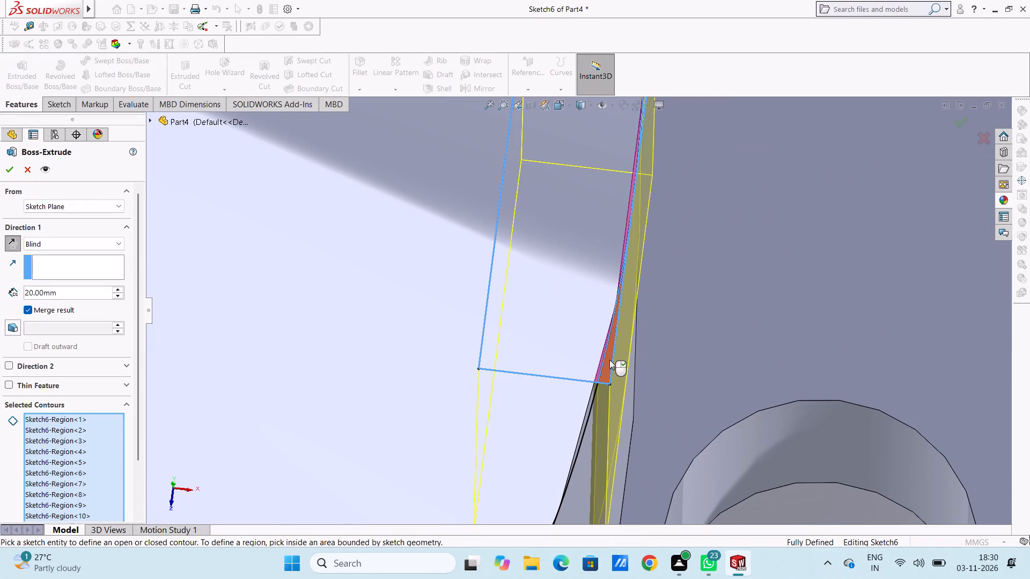
Add the main region and both outer slivers of the upper-right rectangle to the extrusion's selected contours.
{"action": "scroll", "coordinate": [658, 210], "scroll_direction": "up", "scroll_amount": 4}
{"action": "middle_click_drag", "start_coordinate": [660, 229], "coordinate": [658, 221]}
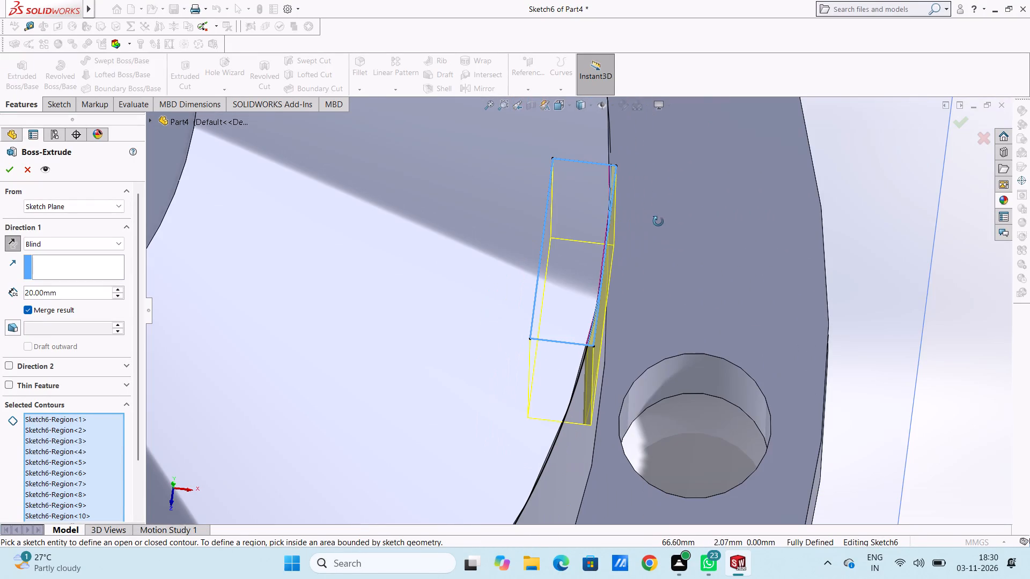
{"action": "middle_click_drag", "start_coordinate": [658, 221], "coordinate": [668, 254]}
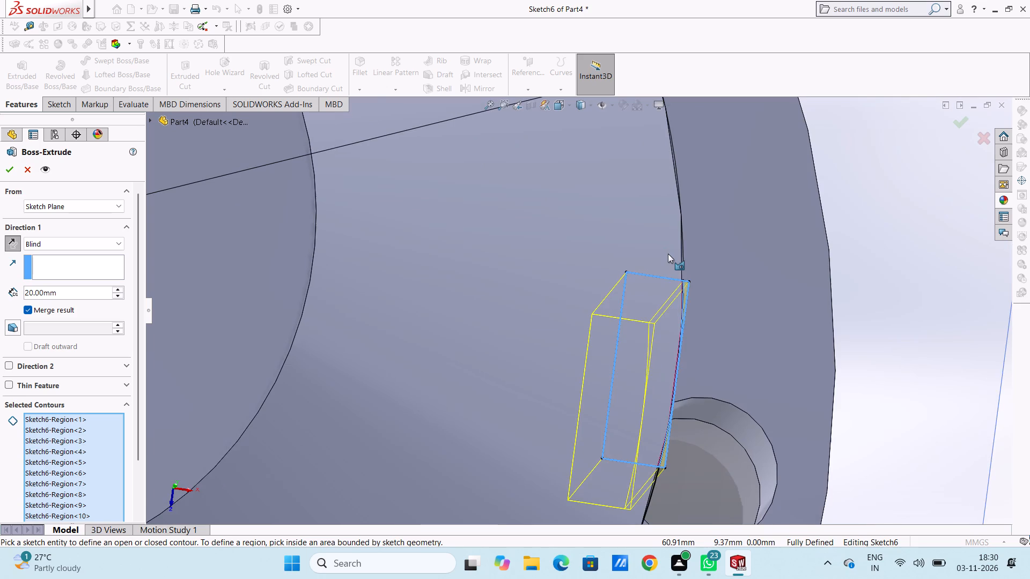
{"action": "scroll", "coordinate": [661, 271], "scroll_direction": "up", "scroll_amount": 5}
{"action": "scroll", "coordinate": [629, 230], "scroll_direction": "up", "scroll_amount": 5}
{"action": "scroll", "coordinate": [562, 185], "scroll_direction": "down", "scroll_amount": 5}
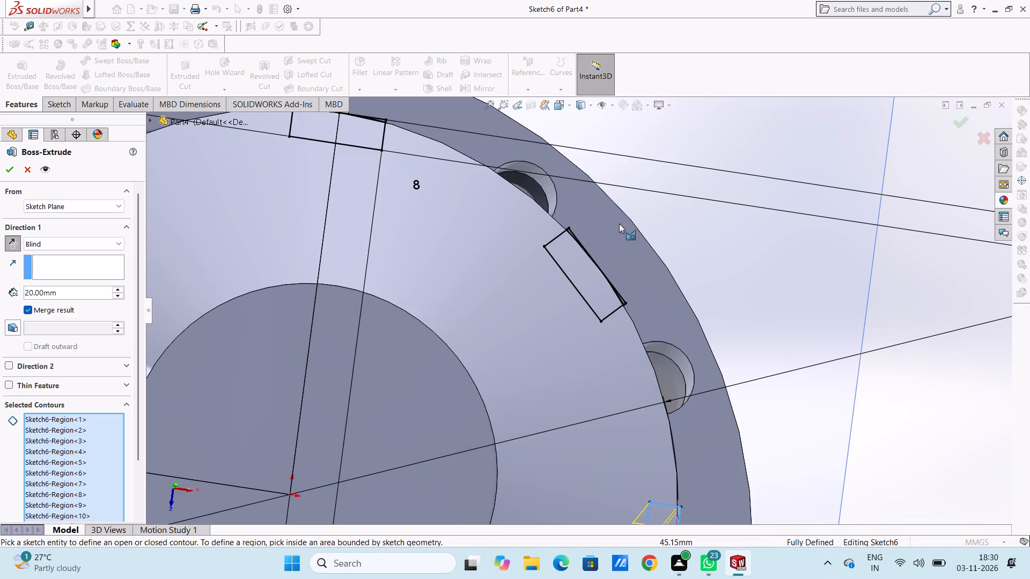
{"action": "middle_click_drag", "start_coordinate": [607, 288], "coordinate": [592, 302]}
{"action": "scroll", "coordinate": [513, 343], "scroll_direction": "down", "scroll_amount": 5}
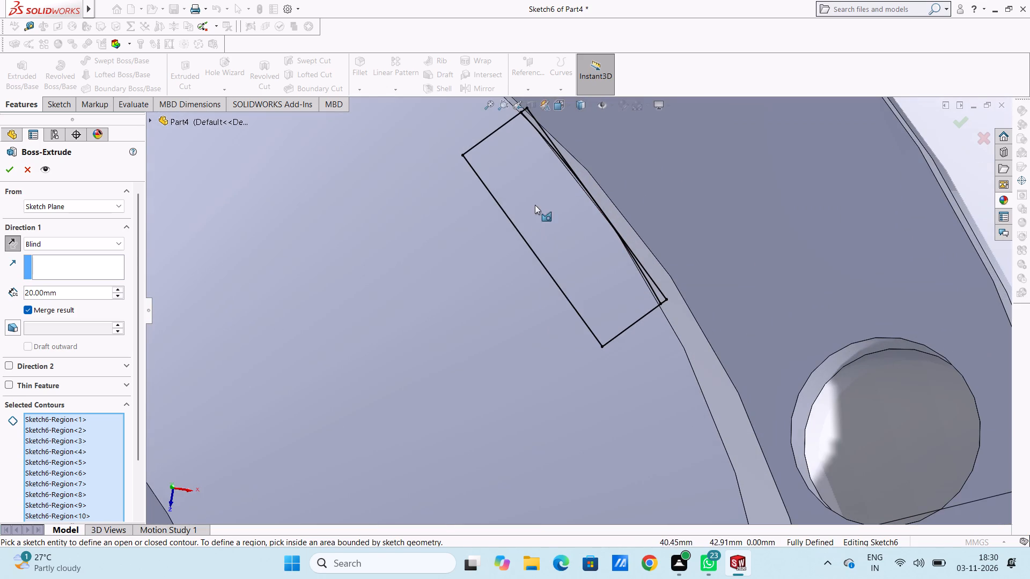
{"action": "left_click", "coordinate": [534, 197]}
{"action": "scroll", "coordinate": [541, 190], "scroll_direction": "up", "scroll_amount": 3}
{"action": "scroll", "coordinate": [541, 192], "scroll_direction": "down", "scroll_amount": 4}
{"action": "scroll", "coordinate": [565, 231], "scroll_direction": "down", "scroll_amount": 4}
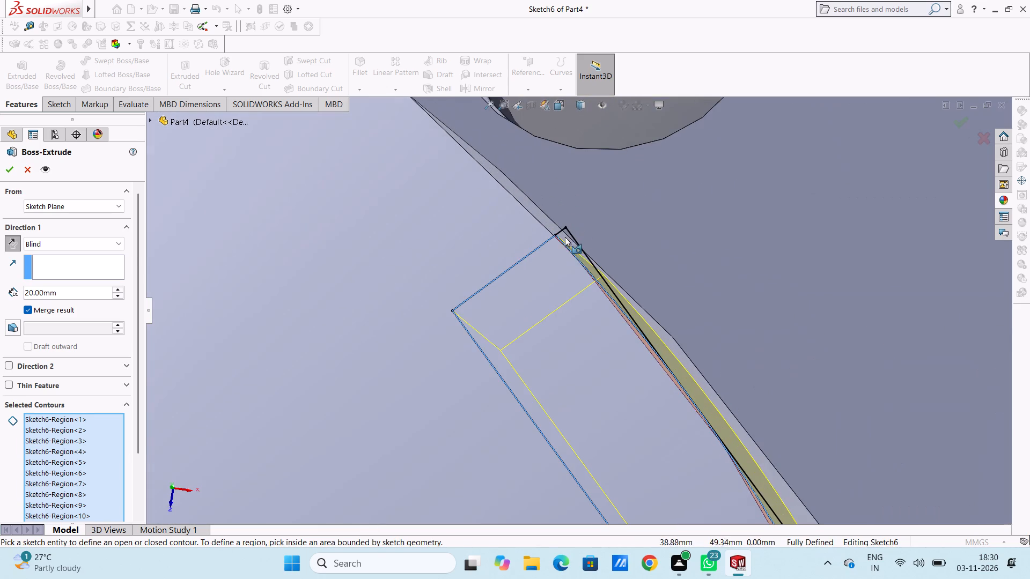
{"action": "left_click", "coordinate": [575, 245]}
{"action": "scroll", "coordinate": [606, 254], "scroll_direction": "up", "scroll_amount": 4}
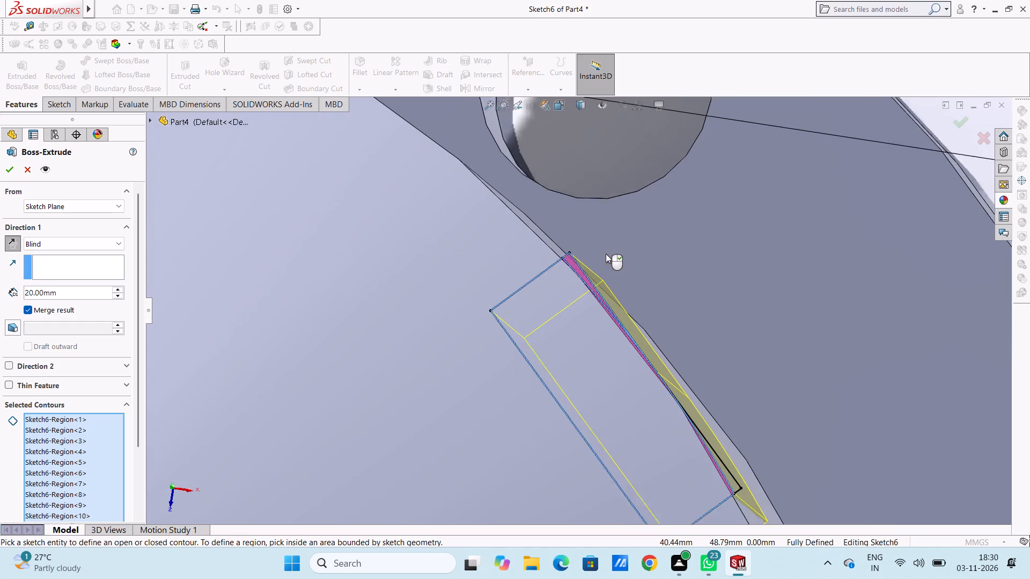
{"action": "scroll", "coordinate": [626, 363], "scroll_direction": "up", "scroll_amount": 4}
{"action": "scroll", "coordinate": [646, 388], "scroll_direction": "down", "scroll_amount": 4}
{"action": "scroll", "coordinate": [611, 352], "scroll_direction": "down", "scroll_amount": 5}
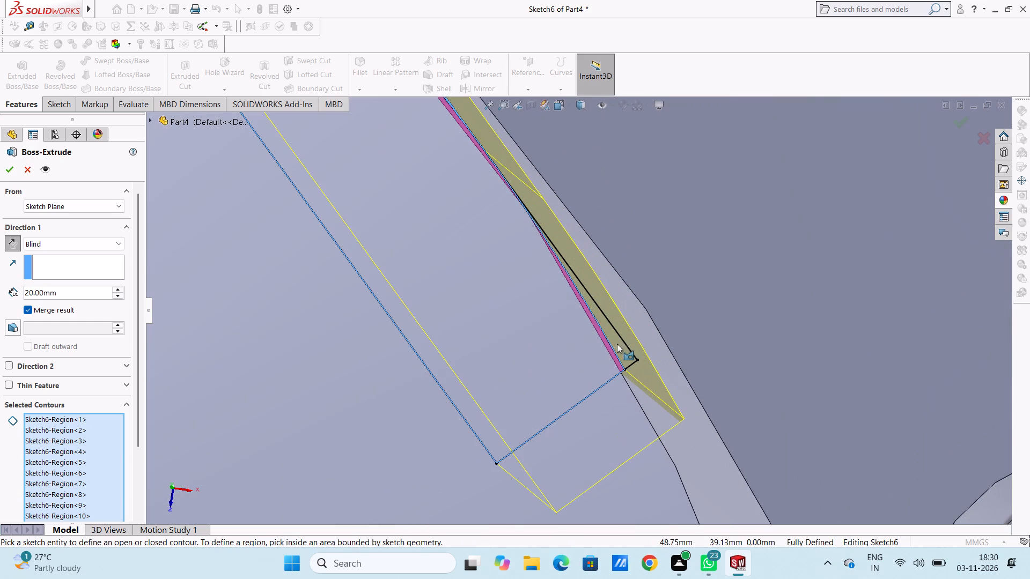
{"action": "left_click", "coordinate": [623, 349]}
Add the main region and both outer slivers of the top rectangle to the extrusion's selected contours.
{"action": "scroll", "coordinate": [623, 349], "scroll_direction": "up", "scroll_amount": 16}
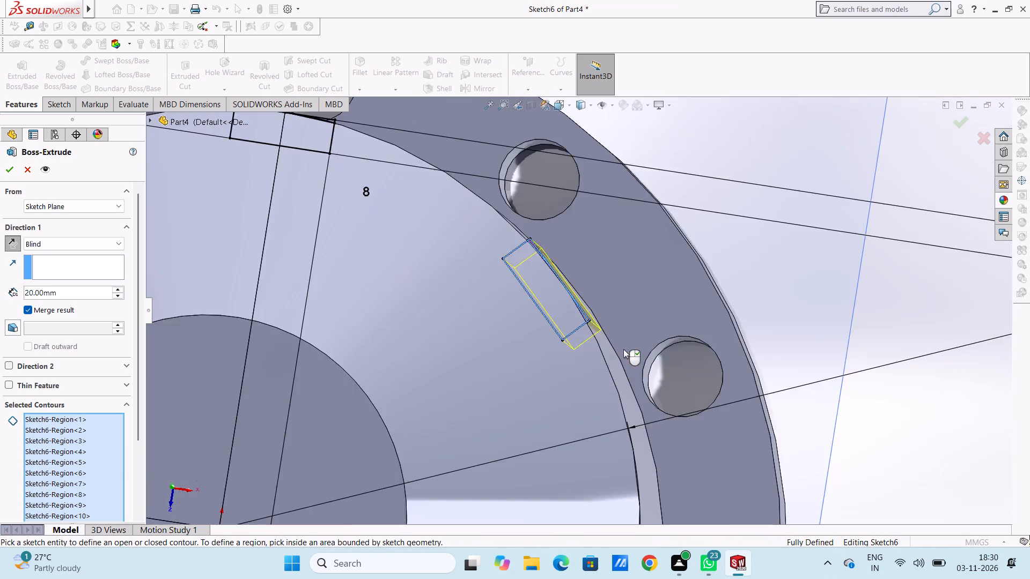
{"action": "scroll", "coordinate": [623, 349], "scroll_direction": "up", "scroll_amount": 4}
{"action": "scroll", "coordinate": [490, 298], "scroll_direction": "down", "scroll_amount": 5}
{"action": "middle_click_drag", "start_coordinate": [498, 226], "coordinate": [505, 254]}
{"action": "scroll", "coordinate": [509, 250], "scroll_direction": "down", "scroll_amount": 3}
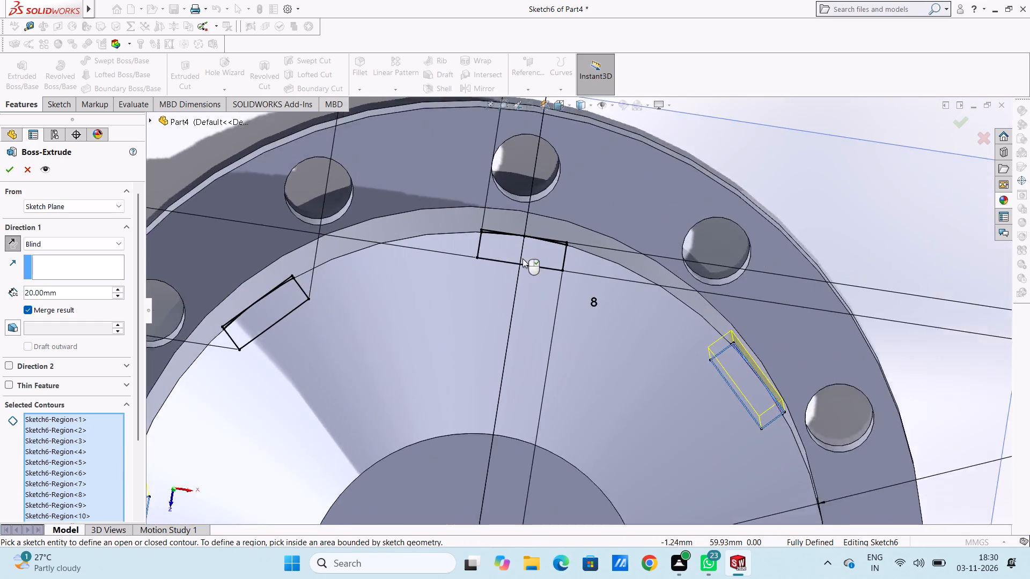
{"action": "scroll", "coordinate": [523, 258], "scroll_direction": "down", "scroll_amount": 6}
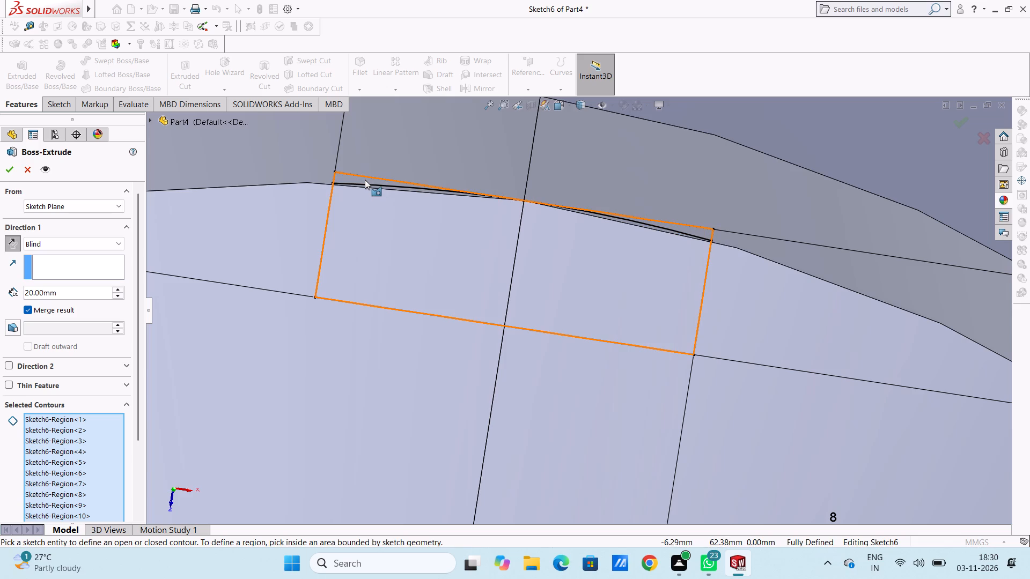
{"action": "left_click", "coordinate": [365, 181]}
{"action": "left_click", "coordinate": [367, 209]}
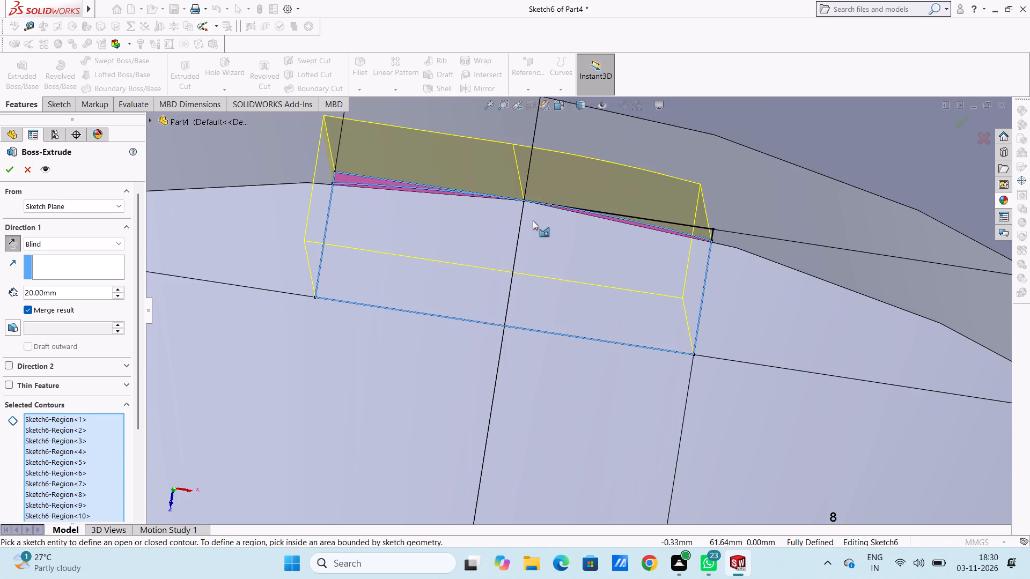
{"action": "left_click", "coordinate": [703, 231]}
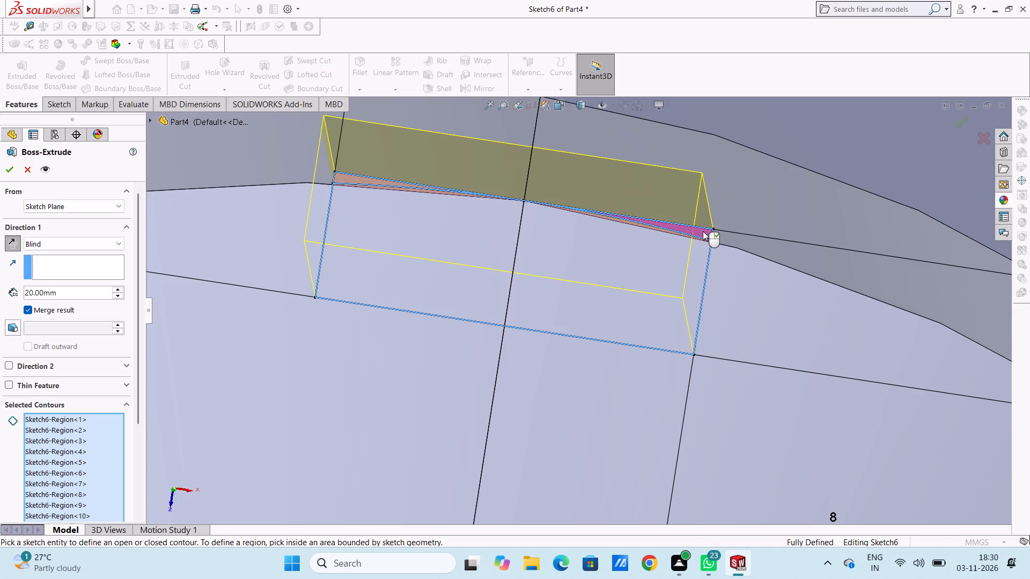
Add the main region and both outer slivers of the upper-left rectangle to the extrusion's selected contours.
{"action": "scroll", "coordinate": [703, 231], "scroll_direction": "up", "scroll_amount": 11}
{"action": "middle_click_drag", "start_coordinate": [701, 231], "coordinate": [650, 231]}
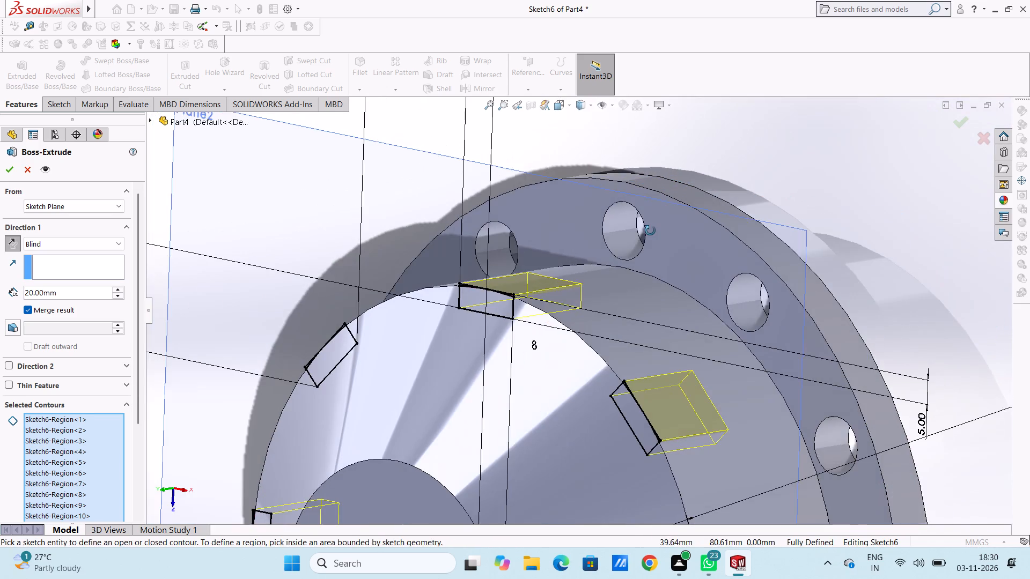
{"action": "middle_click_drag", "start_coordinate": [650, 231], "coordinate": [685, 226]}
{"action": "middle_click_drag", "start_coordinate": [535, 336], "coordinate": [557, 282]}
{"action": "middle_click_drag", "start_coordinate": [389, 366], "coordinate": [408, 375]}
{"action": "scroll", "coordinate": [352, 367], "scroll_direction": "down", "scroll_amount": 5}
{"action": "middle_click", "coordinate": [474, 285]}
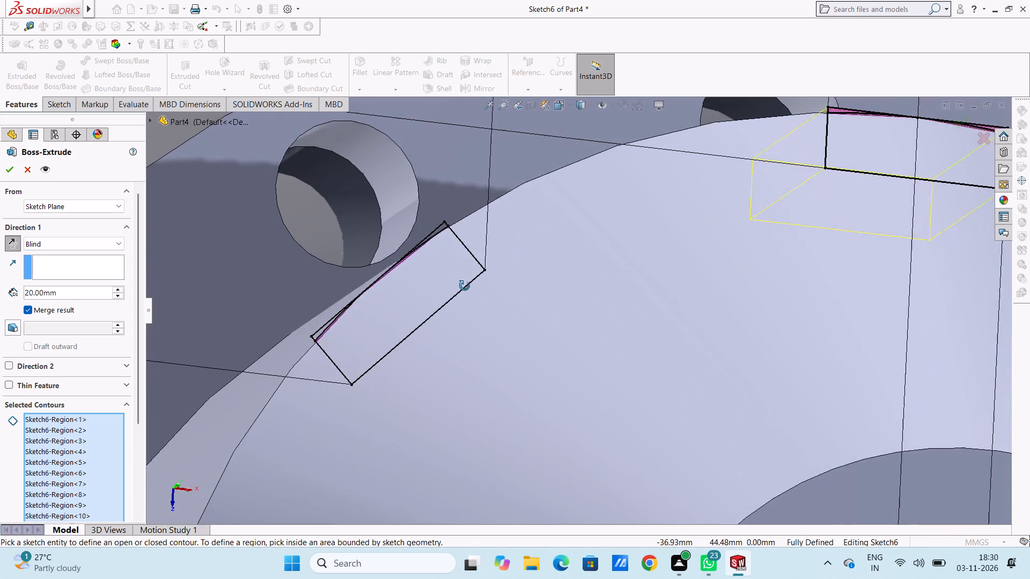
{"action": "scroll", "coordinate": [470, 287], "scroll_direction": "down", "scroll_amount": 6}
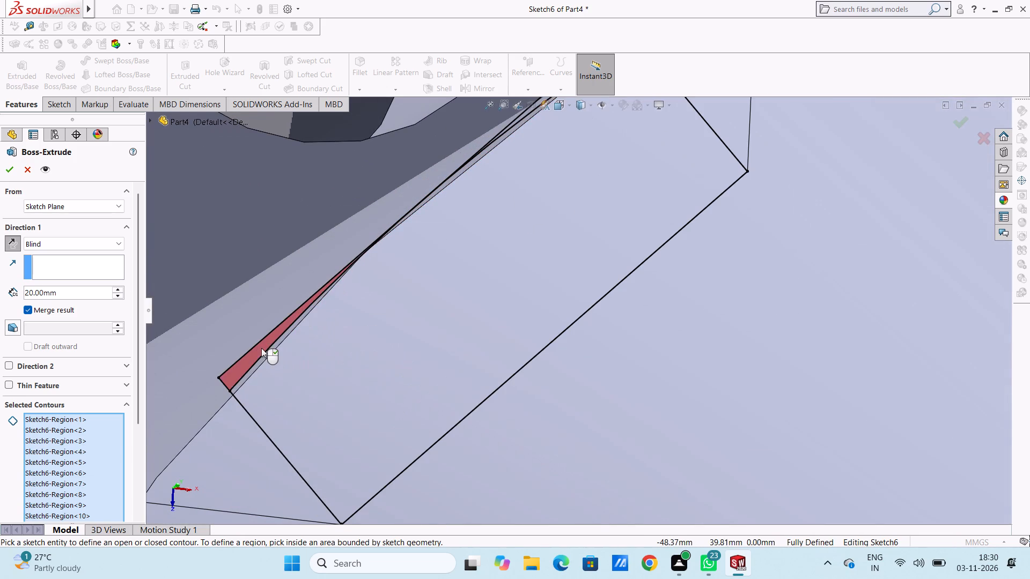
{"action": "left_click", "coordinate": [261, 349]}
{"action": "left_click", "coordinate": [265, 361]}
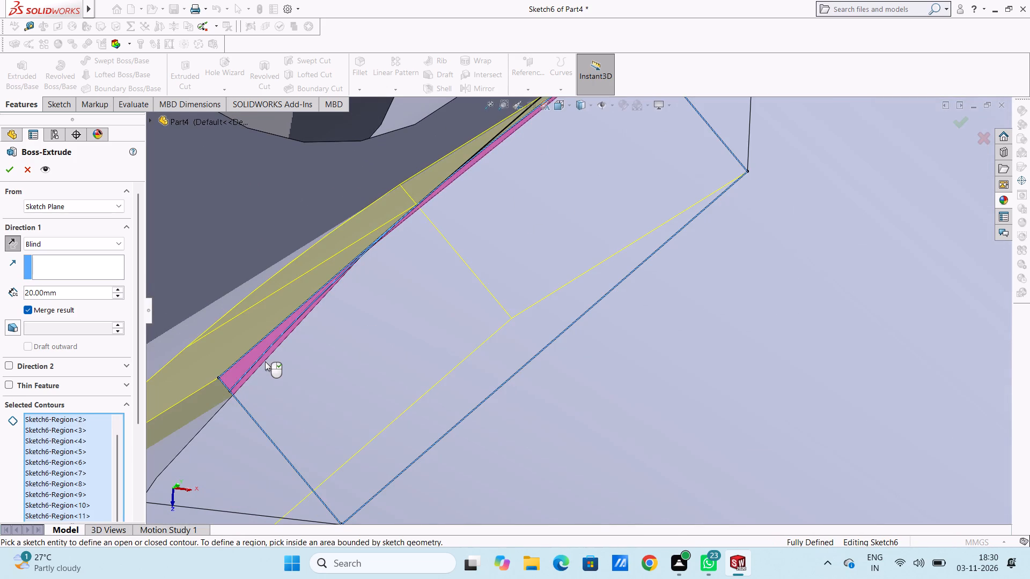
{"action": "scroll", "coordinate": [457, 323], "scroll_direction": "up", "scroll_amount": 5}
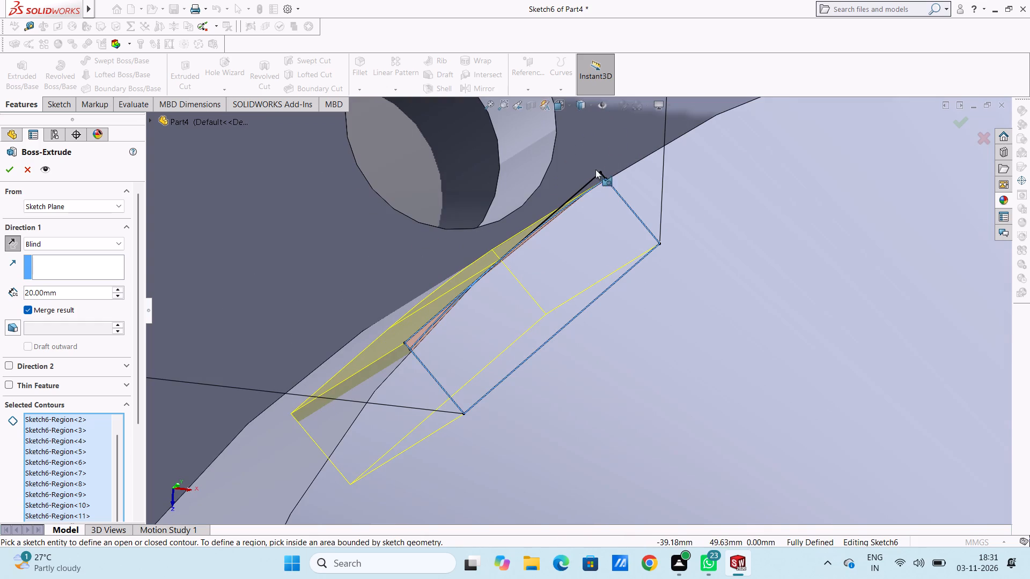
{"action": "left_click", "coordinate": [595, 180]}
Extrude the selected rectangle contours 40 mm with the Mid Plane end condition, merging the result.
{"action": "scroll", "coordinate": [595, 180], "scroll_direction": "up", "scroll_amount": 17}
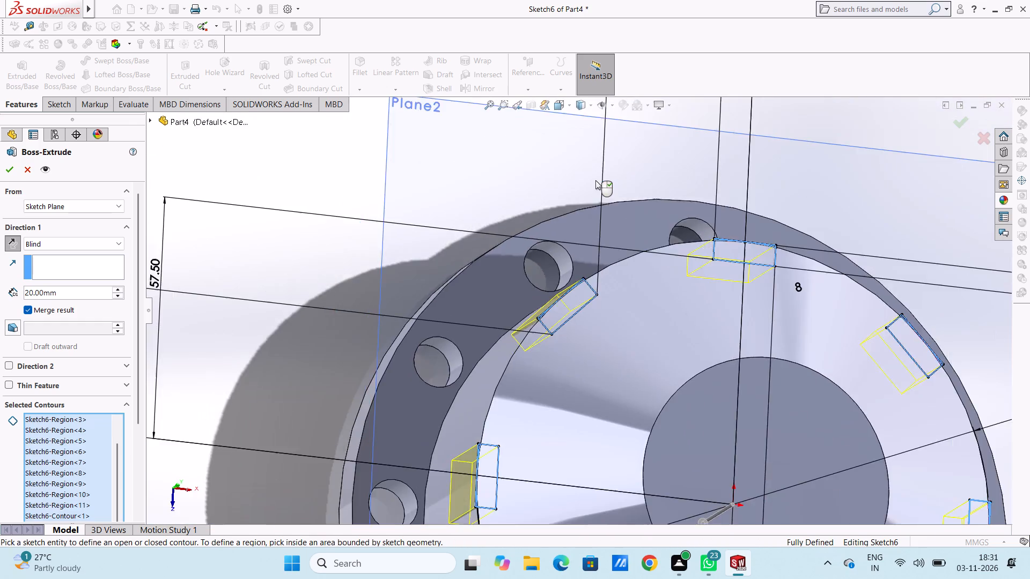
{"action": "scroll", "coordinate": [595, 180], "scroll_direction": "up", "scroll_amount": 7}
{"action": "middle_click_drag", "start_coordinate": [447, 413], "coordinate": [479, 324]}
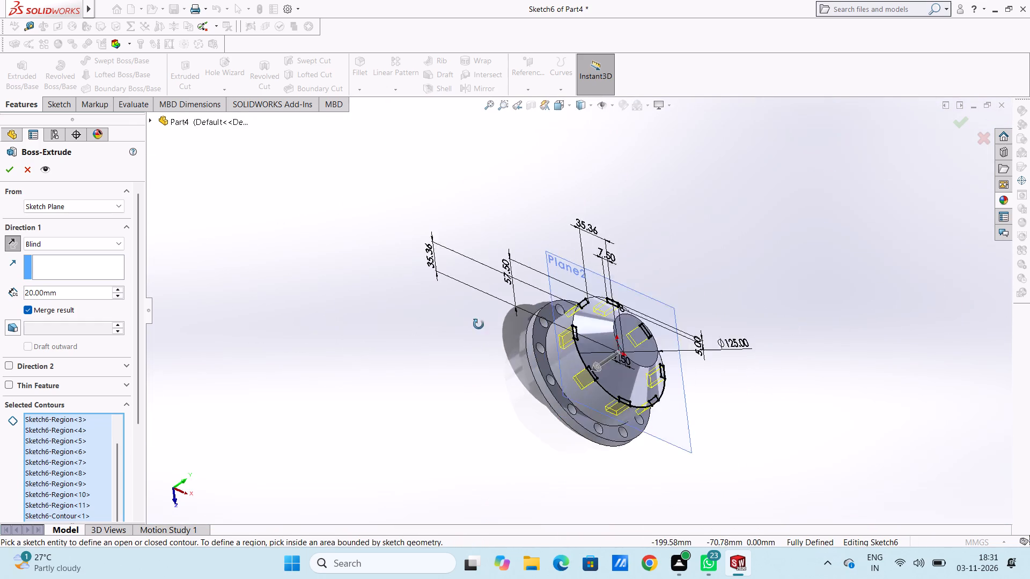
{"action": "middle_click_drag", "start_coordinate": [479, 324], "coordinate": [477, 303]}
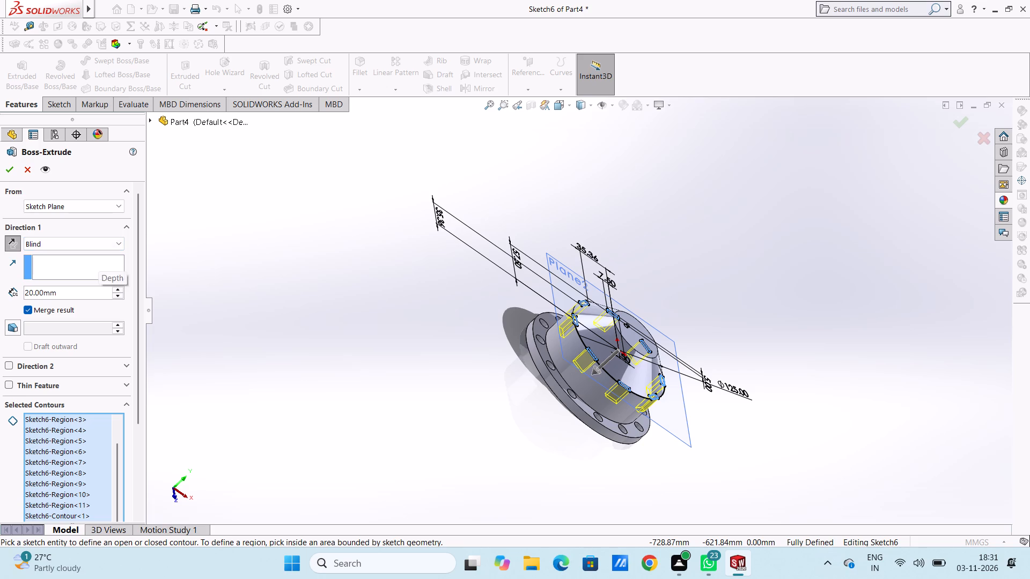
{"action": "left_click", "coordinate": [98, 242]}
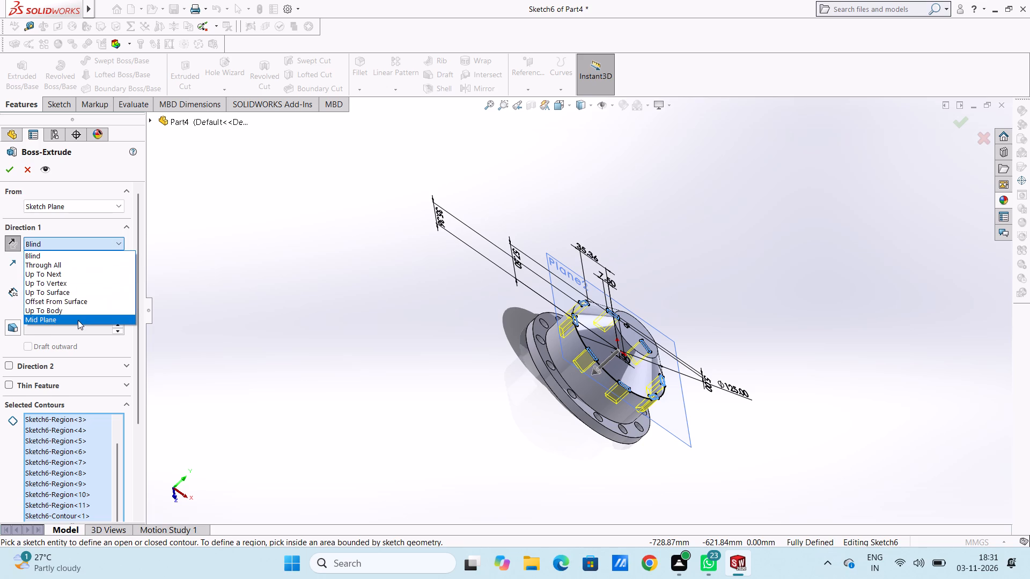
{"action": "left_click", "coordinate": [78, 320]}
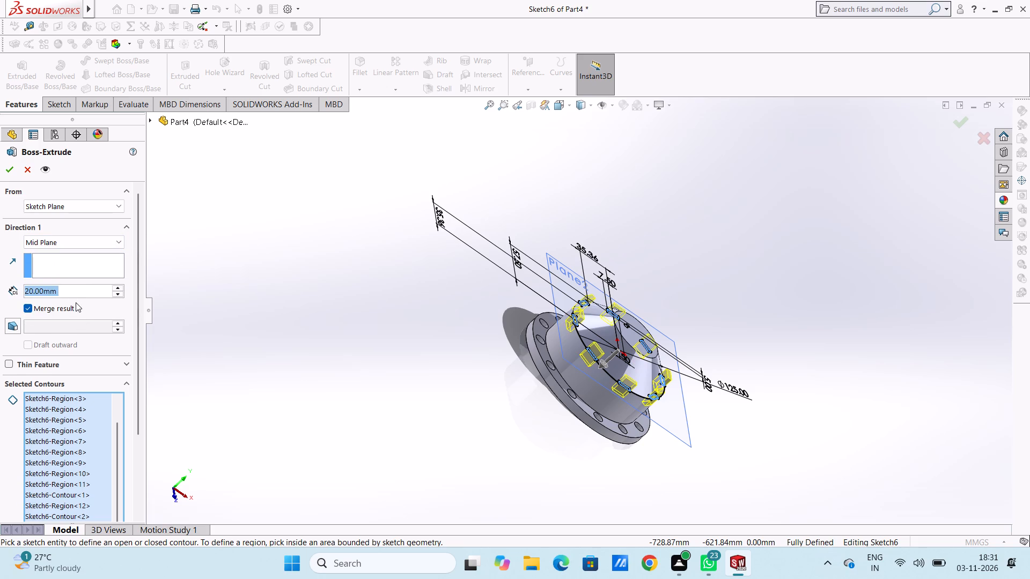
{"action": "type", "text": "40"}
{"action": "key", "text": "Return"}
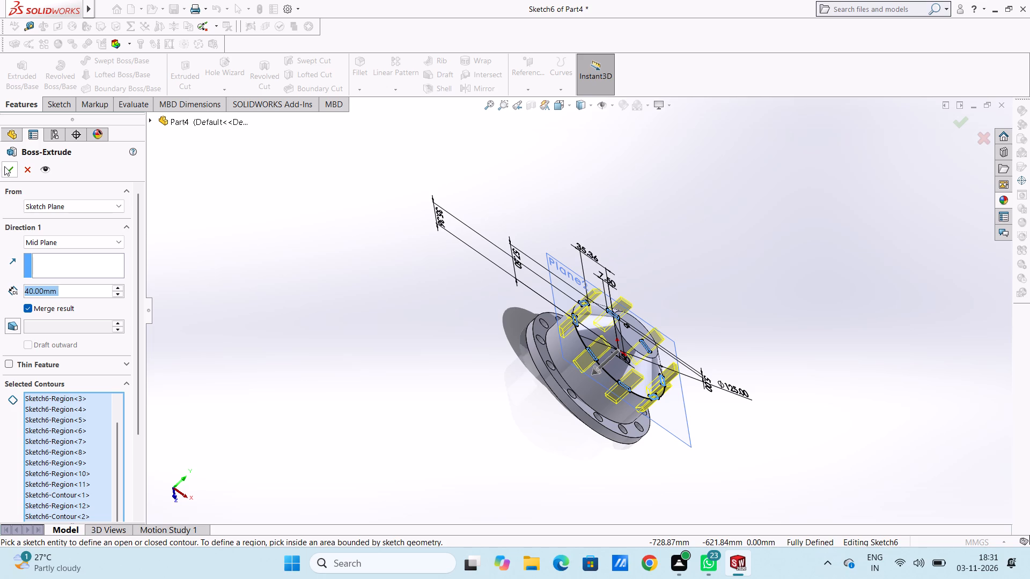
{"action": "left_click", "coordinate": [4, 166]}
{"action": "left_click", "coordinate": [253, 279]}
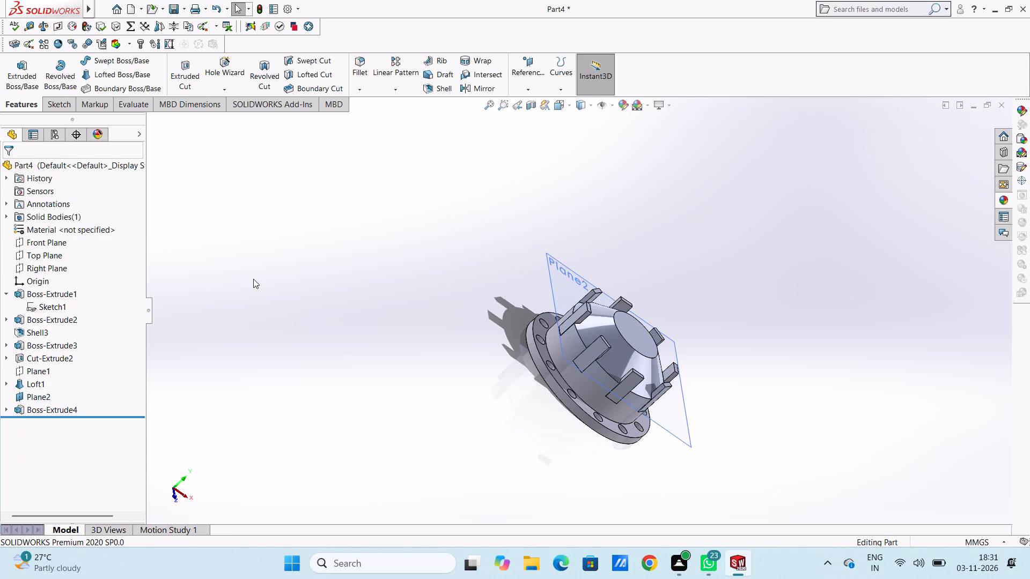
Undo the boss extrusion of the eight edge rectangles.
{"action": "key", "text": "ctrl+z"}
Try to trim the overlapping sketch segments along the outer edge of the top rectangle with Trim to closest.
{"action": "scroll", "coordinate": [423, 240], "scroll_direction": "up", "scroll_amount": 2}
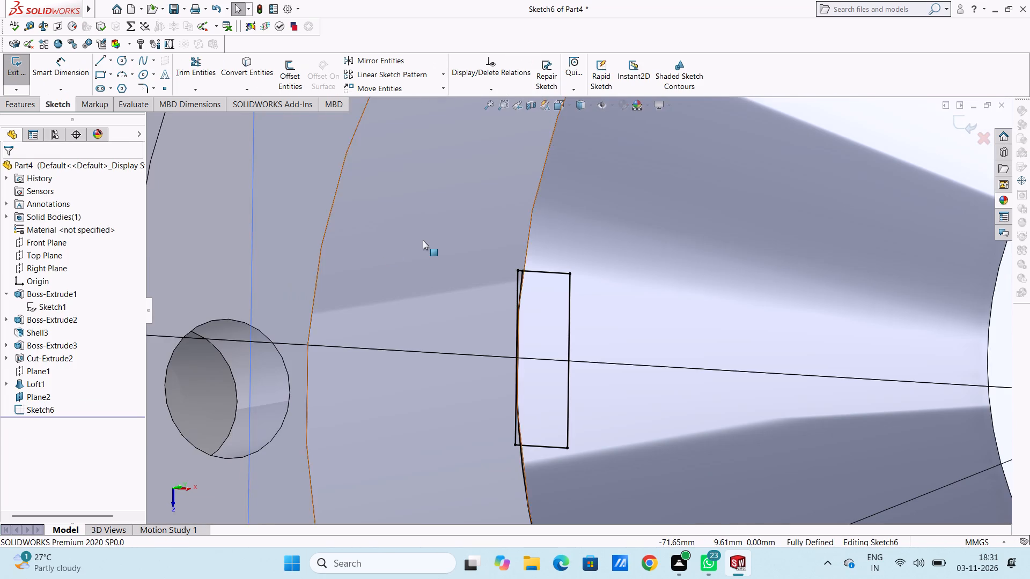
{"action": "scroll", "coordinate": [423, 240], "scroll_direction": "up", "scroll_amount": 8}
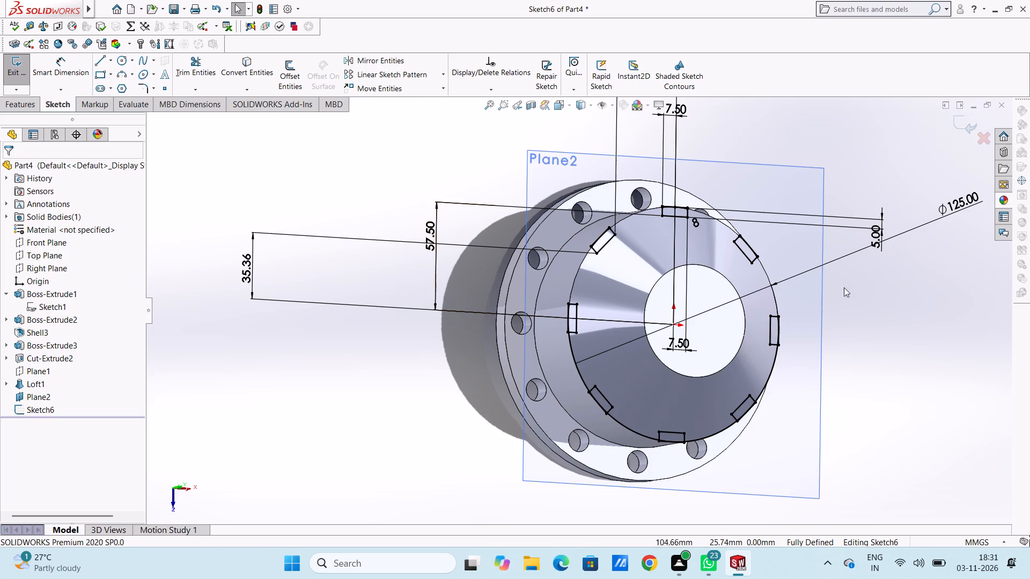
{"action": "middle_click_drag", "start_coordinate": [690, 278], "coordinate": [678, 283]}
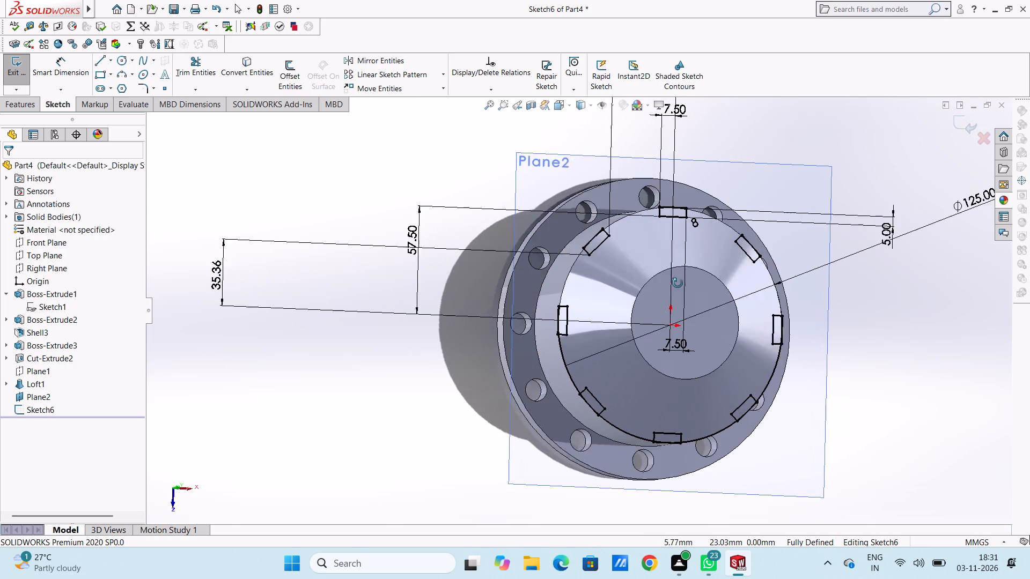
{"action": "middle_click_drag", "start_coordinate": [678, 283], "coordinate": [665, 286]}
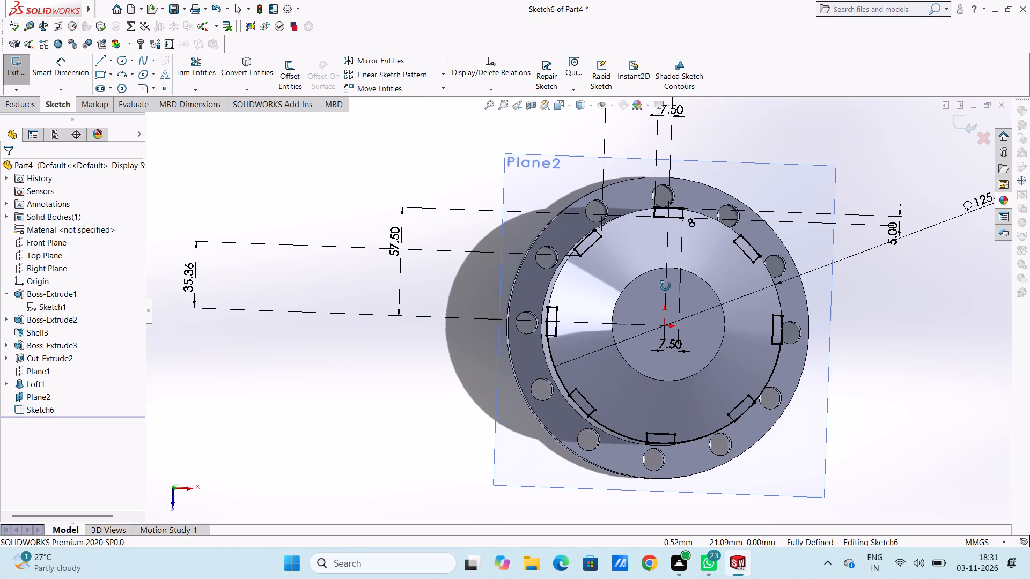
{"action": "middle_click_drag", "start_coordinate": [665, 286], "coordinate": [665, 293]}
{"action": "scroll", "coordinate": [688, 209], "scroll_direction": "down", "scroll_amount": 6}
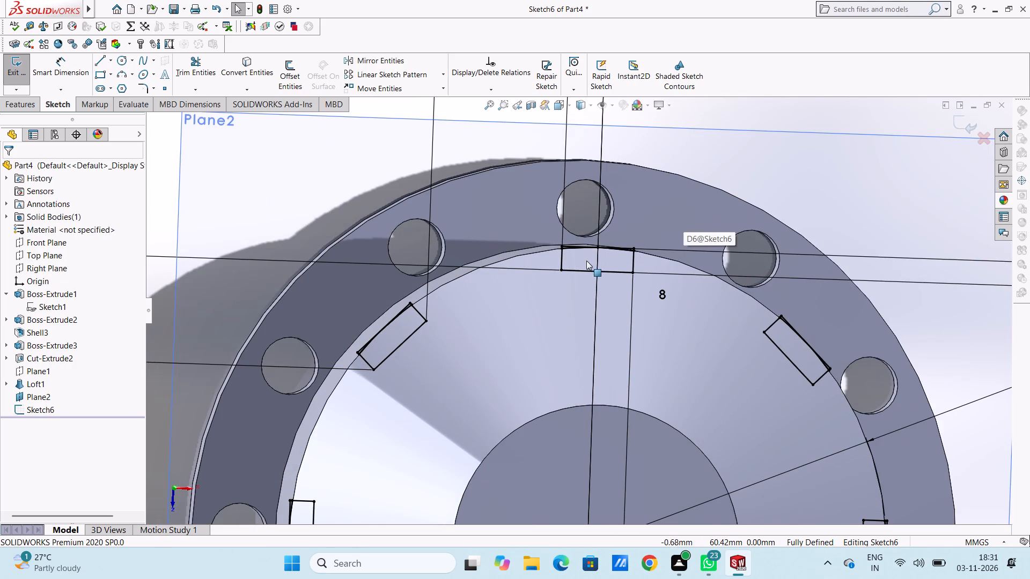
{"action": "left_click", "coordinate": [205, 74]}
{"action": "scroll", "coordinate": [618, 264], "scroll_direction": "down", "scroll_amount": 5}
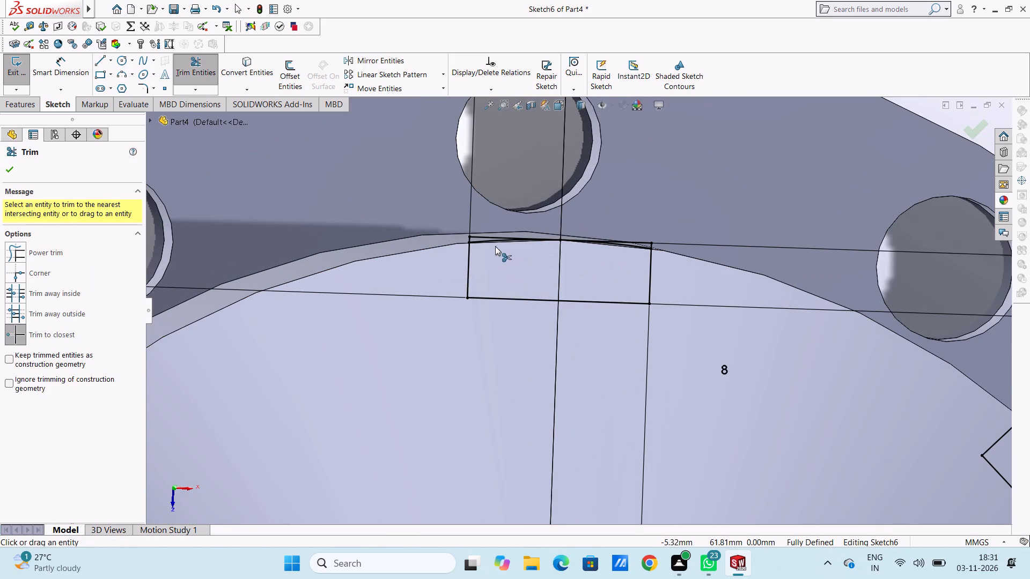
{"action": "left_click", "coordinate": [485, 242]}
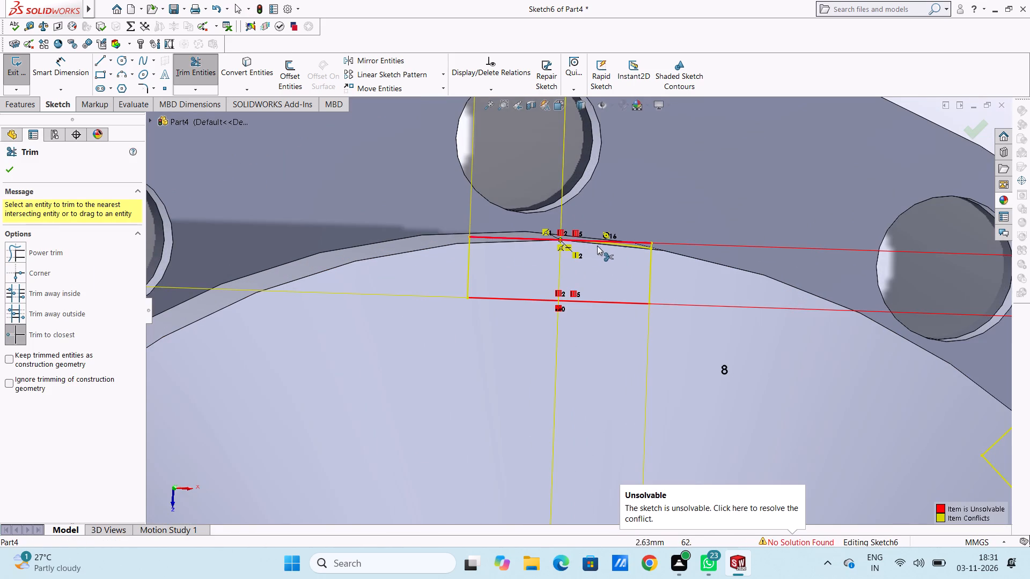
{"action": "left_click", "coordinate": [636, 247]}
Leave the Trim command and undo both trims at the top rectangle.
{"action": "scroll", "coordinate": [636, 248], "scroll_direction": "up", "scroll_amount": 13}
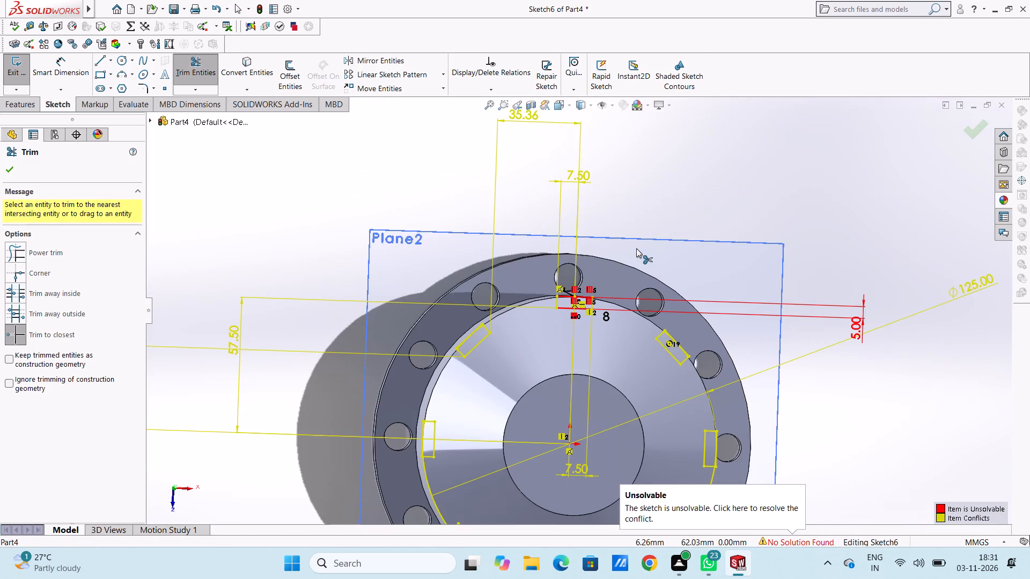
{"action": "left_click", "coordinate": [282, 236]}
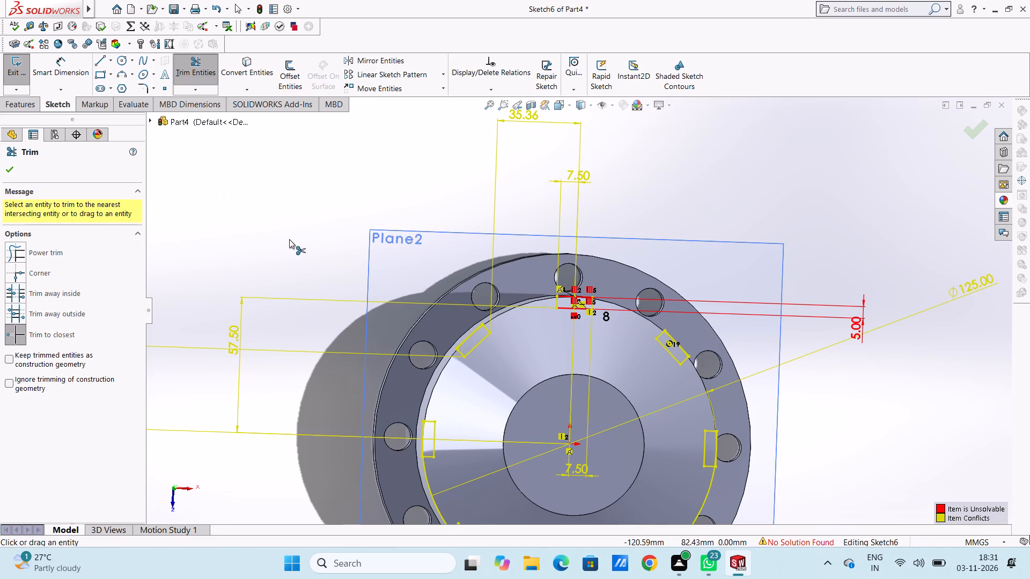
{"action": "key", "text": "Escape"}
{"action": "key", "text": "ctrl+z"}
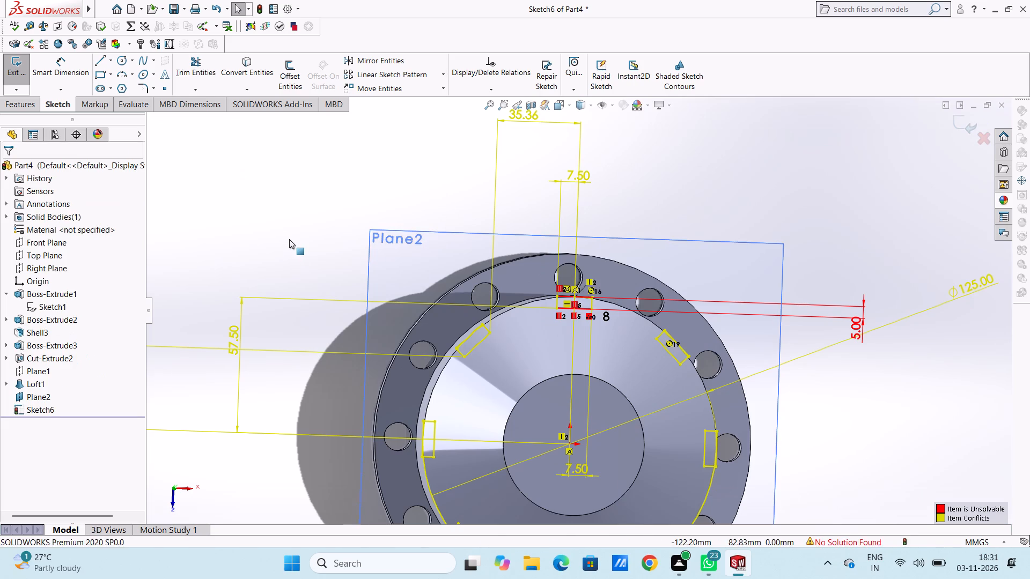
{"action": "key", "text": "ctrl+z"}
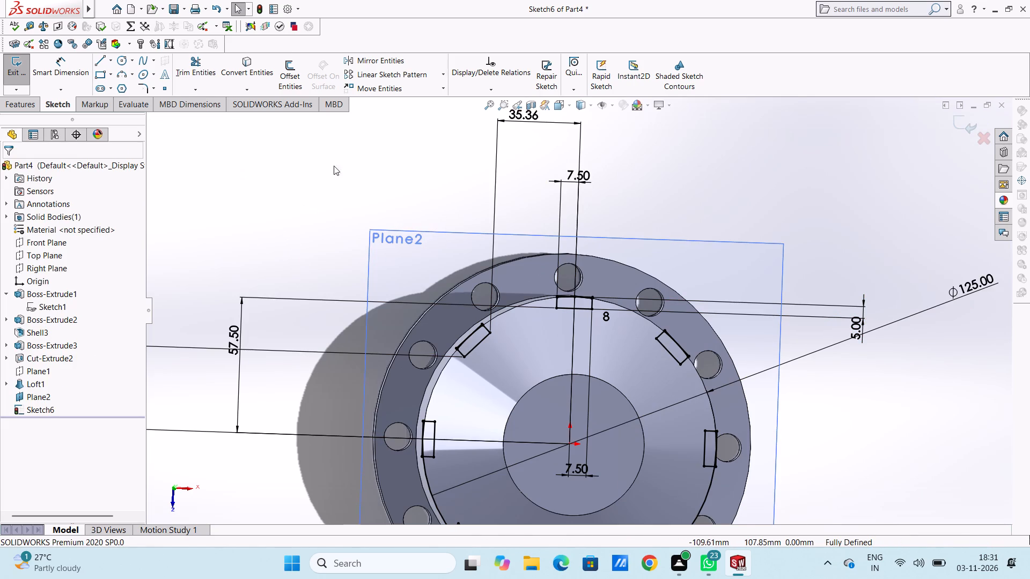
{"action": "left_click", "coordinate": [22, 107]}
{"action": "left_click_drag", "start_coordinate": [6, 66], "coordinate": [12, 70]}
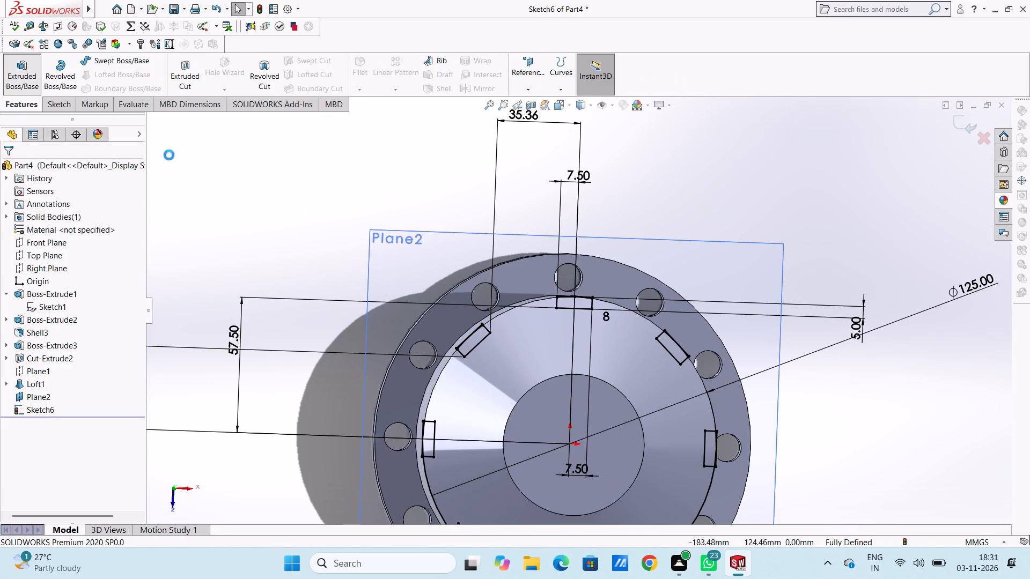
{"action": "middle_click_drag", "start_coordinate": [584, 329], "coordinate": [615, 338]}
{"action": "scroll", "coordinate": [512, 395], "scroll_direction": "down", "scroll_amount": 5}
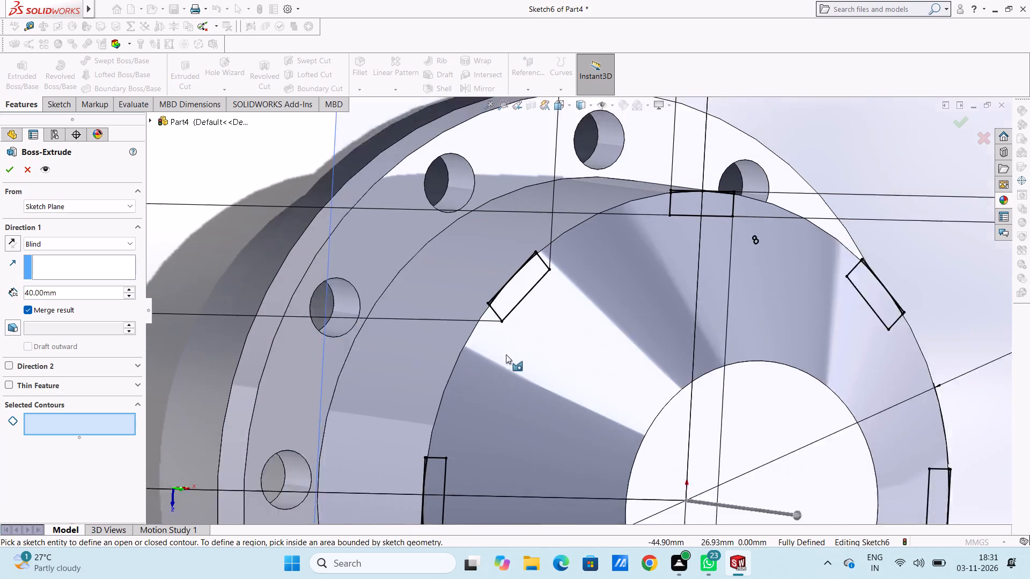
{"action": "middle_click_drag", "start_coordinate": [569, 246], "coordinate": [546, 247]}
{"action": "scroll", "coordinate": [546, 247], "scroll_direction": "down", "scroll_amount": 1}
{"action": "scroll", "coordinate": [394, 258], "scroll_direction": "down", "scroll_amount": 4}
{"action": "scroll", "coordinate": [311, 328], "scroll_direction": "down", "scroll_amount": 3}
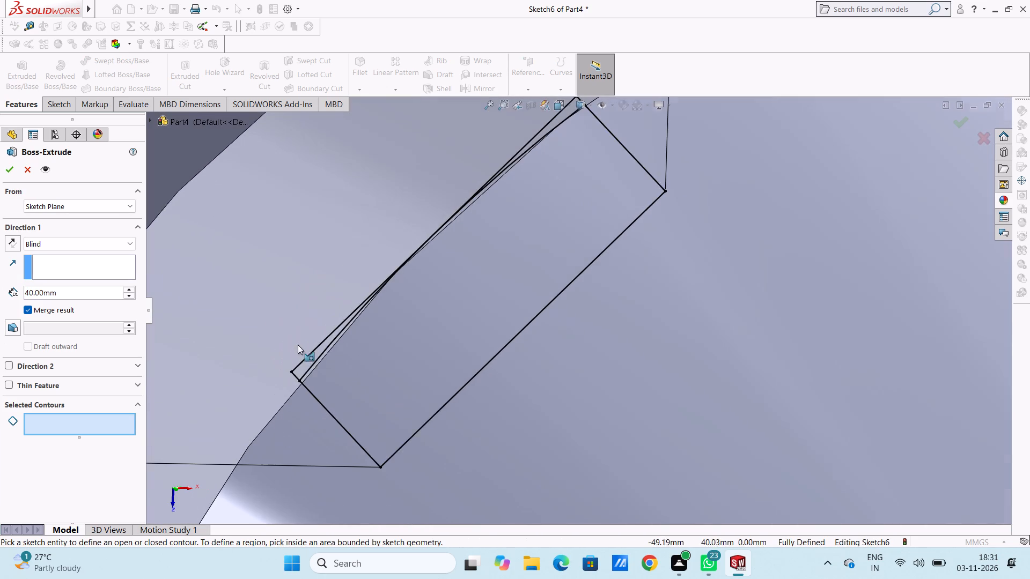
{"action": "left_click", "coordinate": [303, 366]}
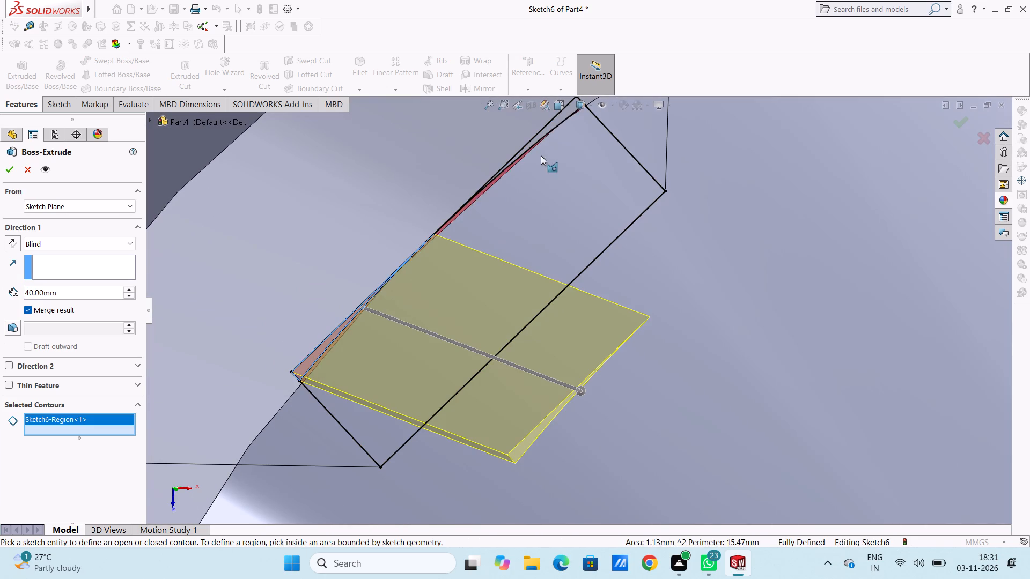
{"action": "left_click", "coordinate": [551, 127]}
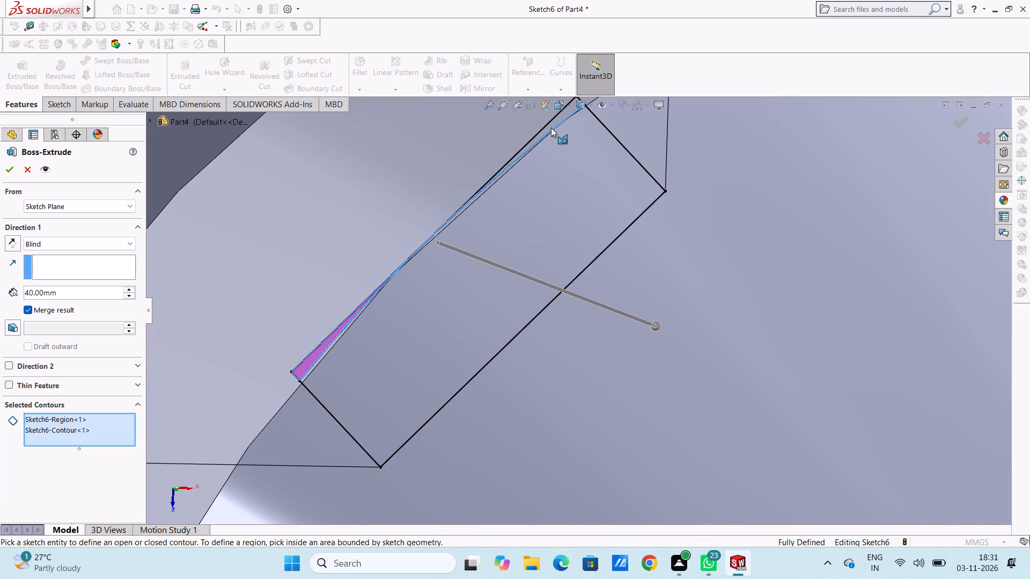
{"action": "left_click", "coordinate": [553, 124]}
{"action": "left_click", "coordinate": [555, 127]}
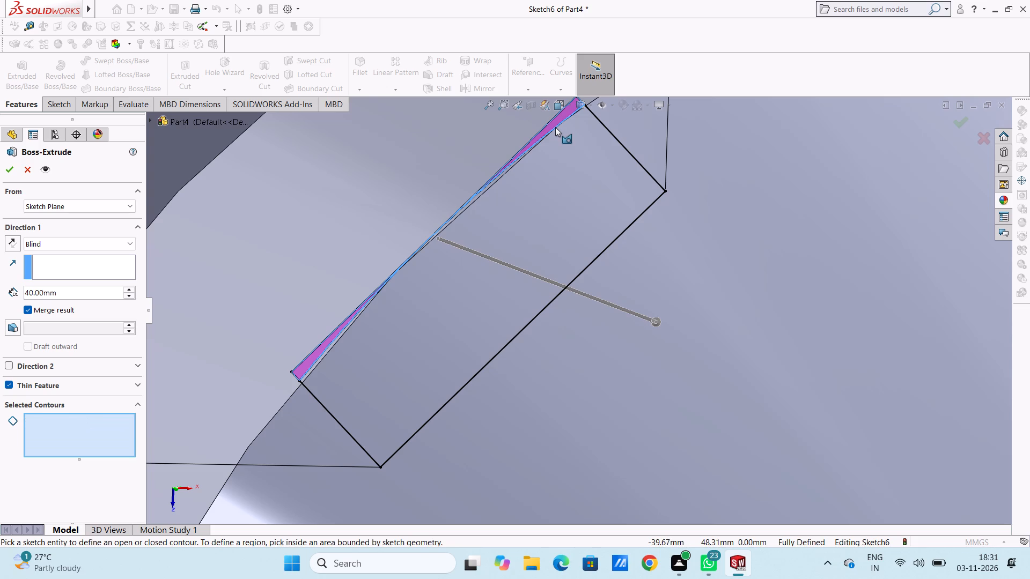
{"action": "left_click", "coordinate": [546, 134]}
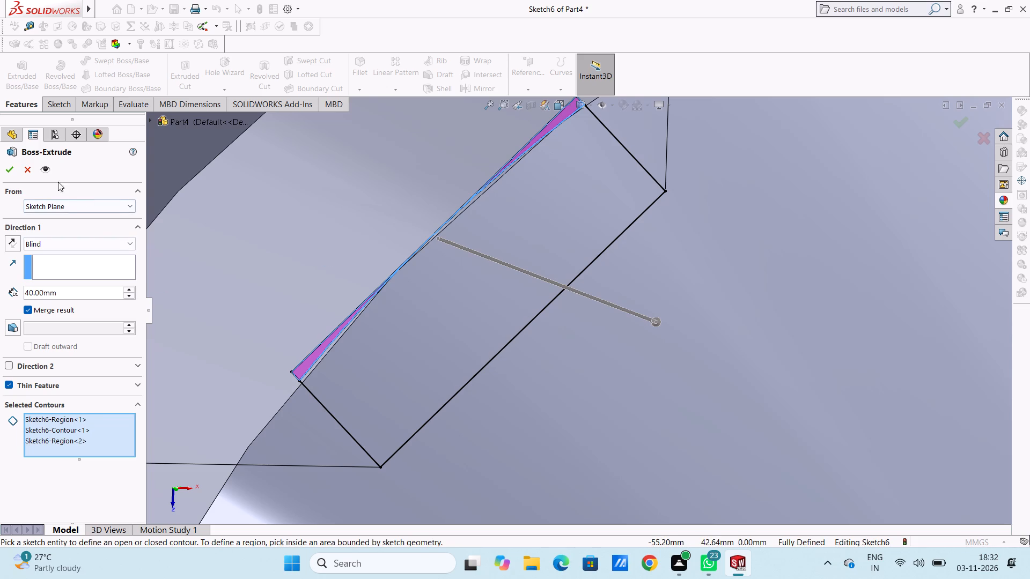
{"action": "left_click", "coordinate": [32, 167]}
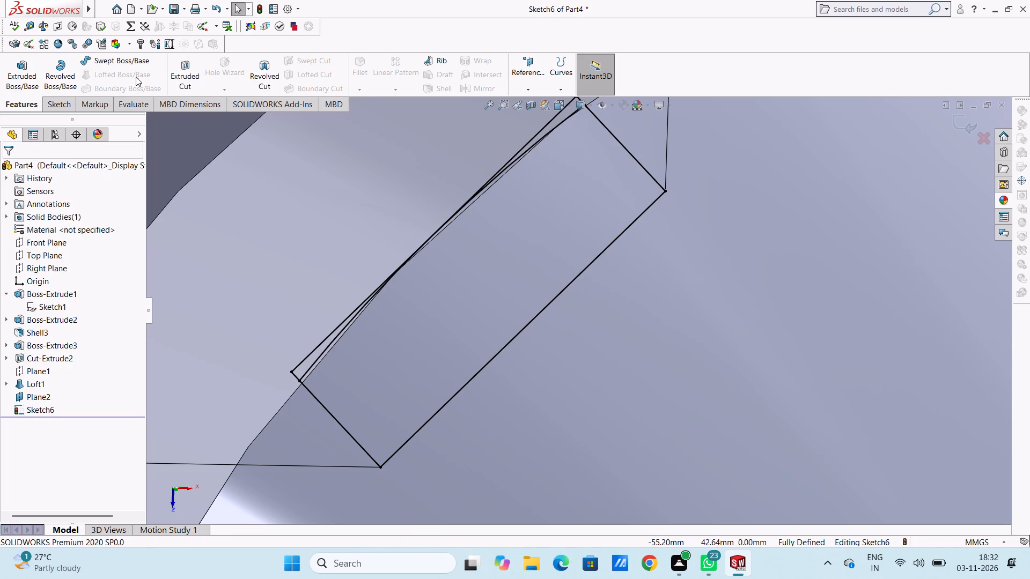
Start an extruded cut from the rectangle sketch and select the three contour regions of the upper-left edge rectangle.
{"action": "left_click", "coordinate": [183, 69]}
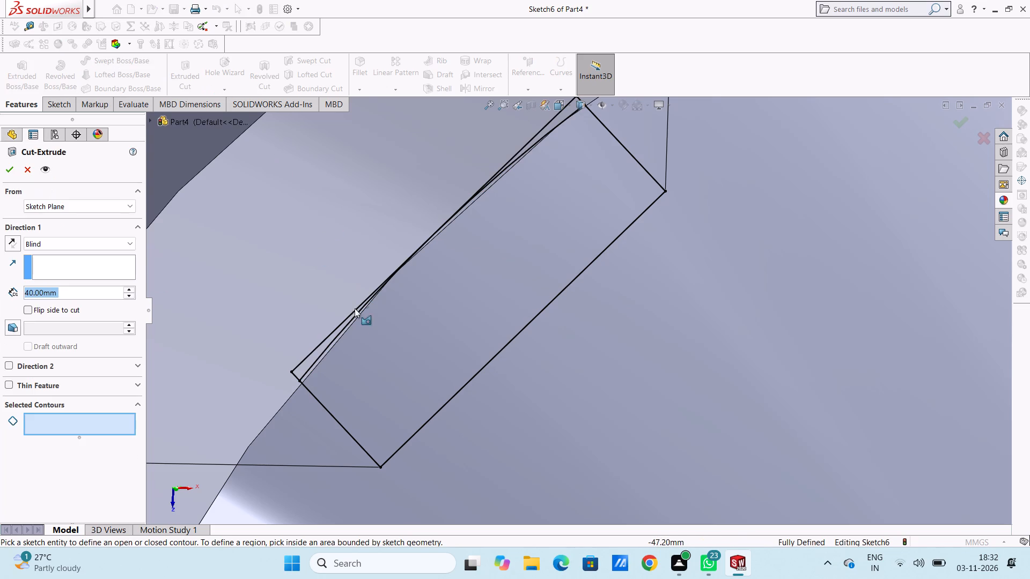
{"action": "left_click", "coordinate": [315, 357]}
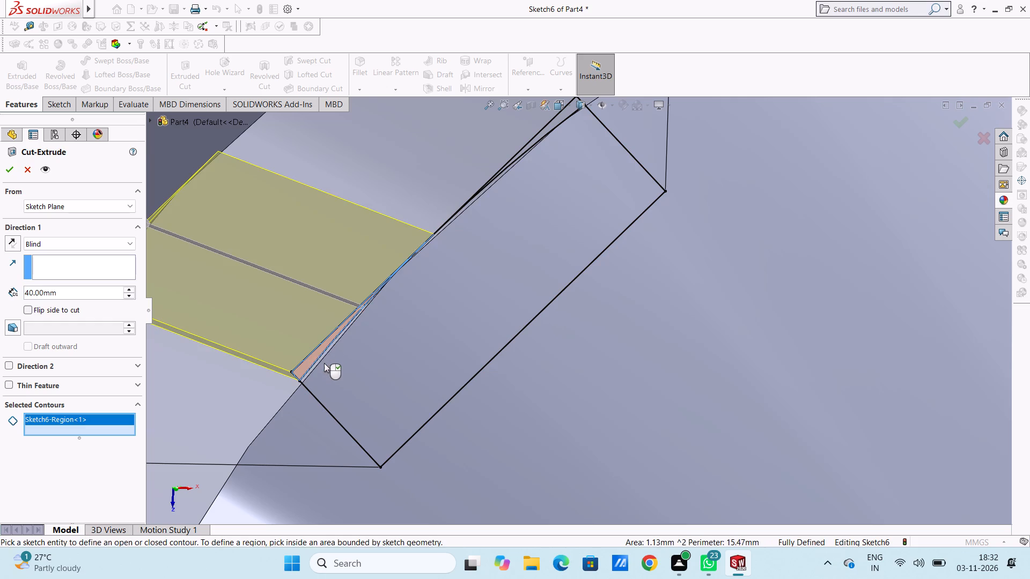
{"action": "left_click", "coordinate": [332, 365]}
{"action": "left_click", "coordinate": [557, 120]}
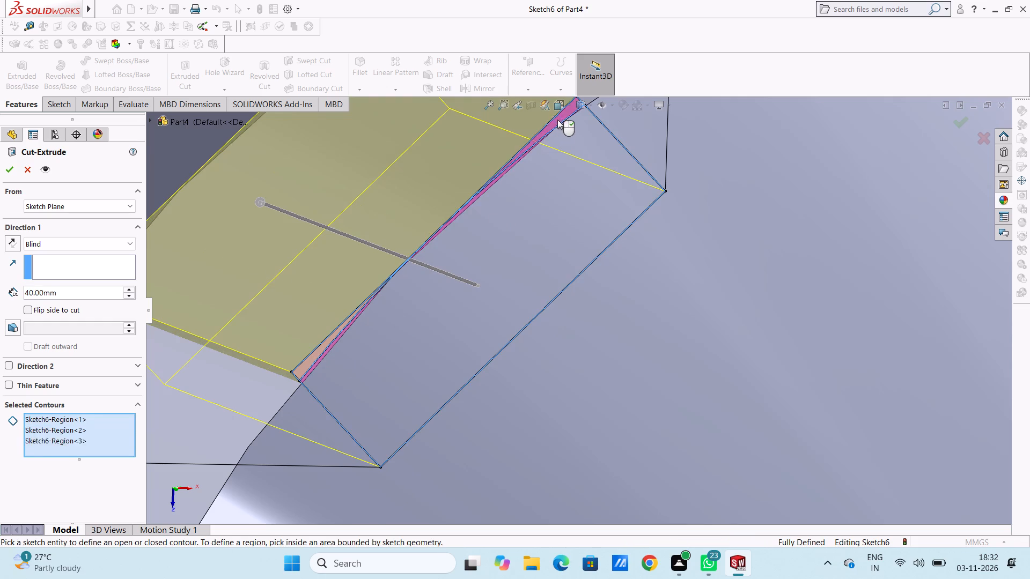
Add the left edge rectangle's main area and its two thin outer corner regions to the cut contours.
{"action": "scroll", "coordinate": [580, 180], "scroll_direction": "up", "scroll_amount": 10}
{"action": "middle_click_drag", "start_coordinate": [649, 333], "coordinate": [653, 271]}
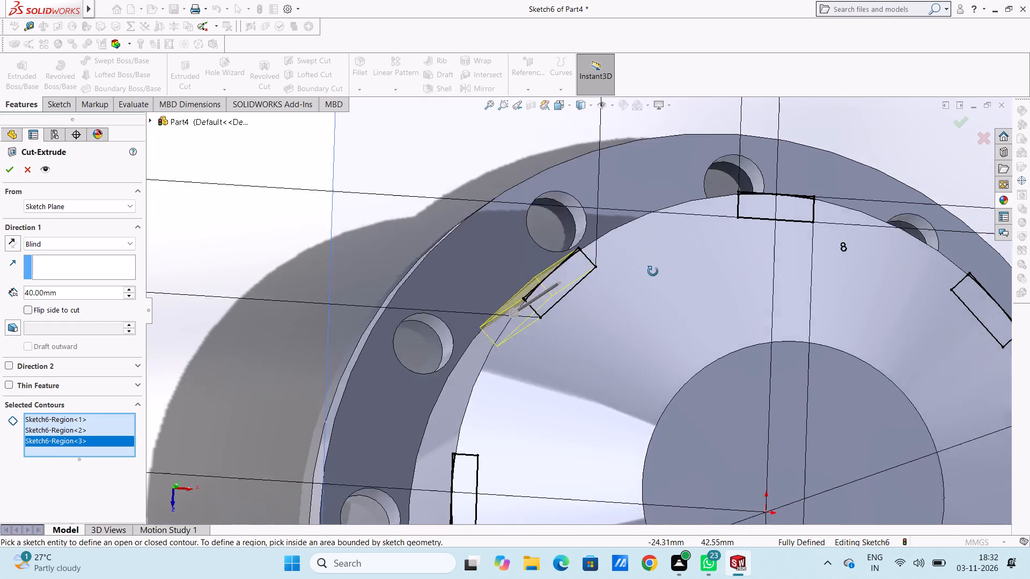
{"action": "middle_click_drag", "start_coordinate": [653, 271], "coordinate": [653, 271]}
{"action": "scroll", "coordinate": [639, 331], "scroll_direction": "up", "scroll_amount": 4}
{"action": "middle_click_drag", "start_coordinate": [613, 401], "coordinate": [622, 399]}
{"action": "scroll", "coordinate": [545, 403], "scroll_direction": "down", "scroll_amount": 6}
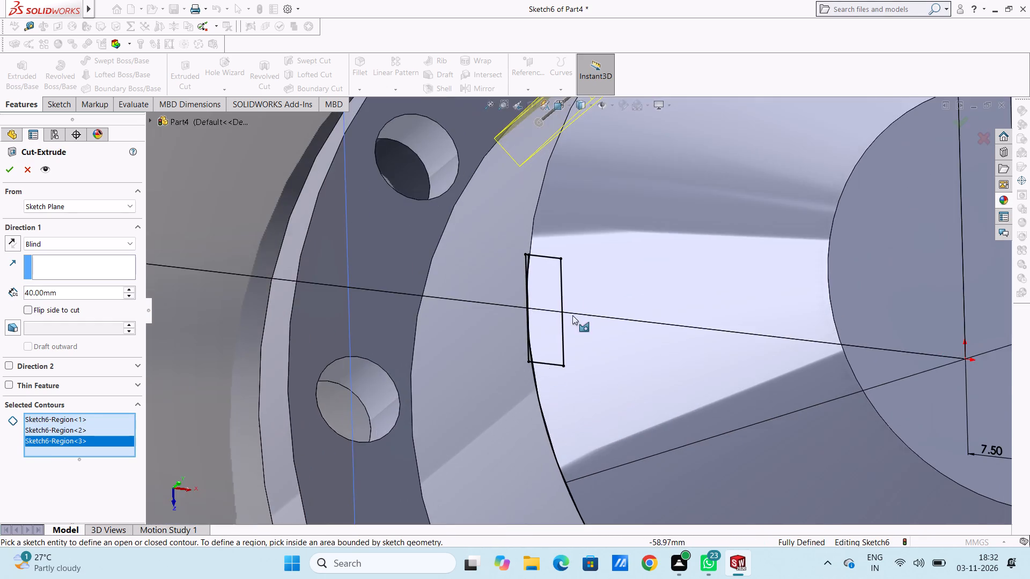
{"action": "scroll", "coordinate": [582, 288], "scroll_direction": "down", "scroll_amount": 5}
{"action": "middle_click_drag", "start_coordinate": [523, 279], "coordinate": [506, 285]}
{"action": "middle_click_drag", "start_coordinate": [506, 285], "coordinate": [514, 285]}
{"action": "scroll", "coordinate": [514, 285], "scroll_direction": "down", "scroll_amount": 2}
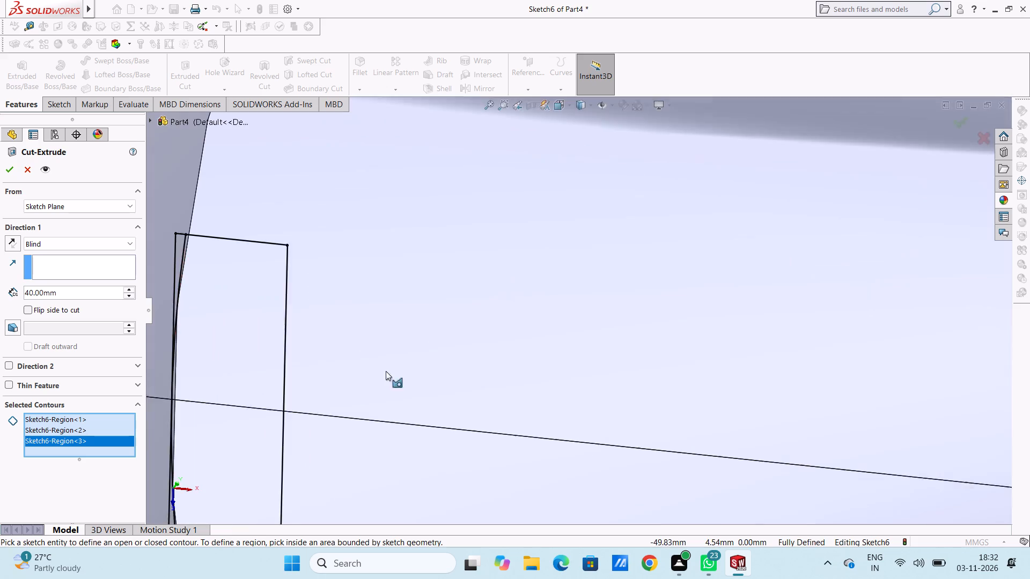
{"action": "scroll", "coordinate": [386, 371], "scroll_direction": "down", "scroll_amount": 1}
{"action": "scroll", "coordinate": [273, 366], "scroll_direction": "up", "scroll_amount": 3}
{"action": "scroll", "coordinate": [359, 489], "scroll_direction": "down", "scroll_amount": 2}
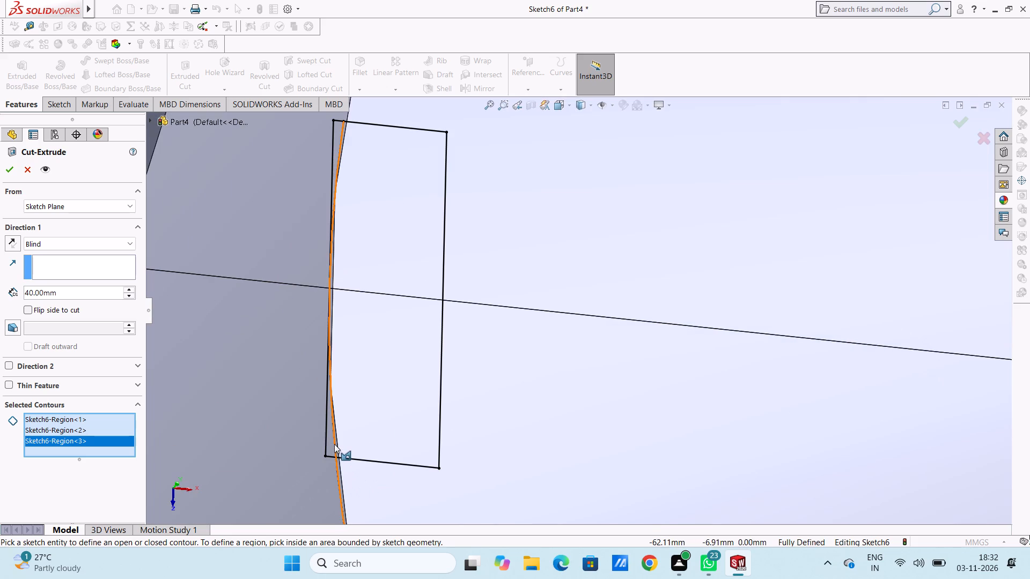
{"action": "left_click", "coordinate": [331, 444]}
{"action": "left_click", "coordinate": [376, 398]}
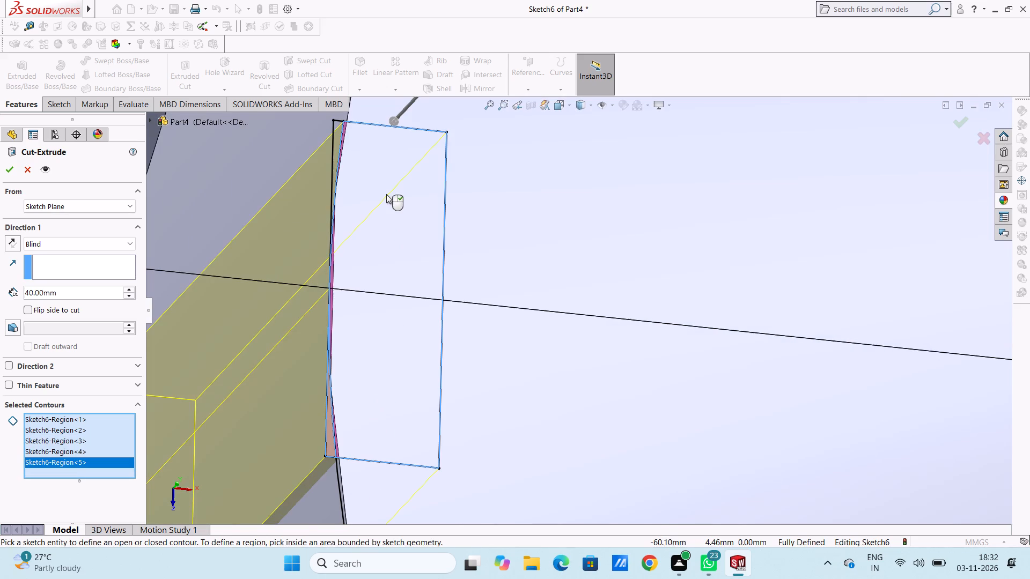
{"action": "scroll", "coordinate": [386, 194], "scroll_direction": "up", "scroll_amount": 2}
{"action": "scroll", "coordinate": [395, 207], "scroll_direction": "down", "scroll_amount": 4}
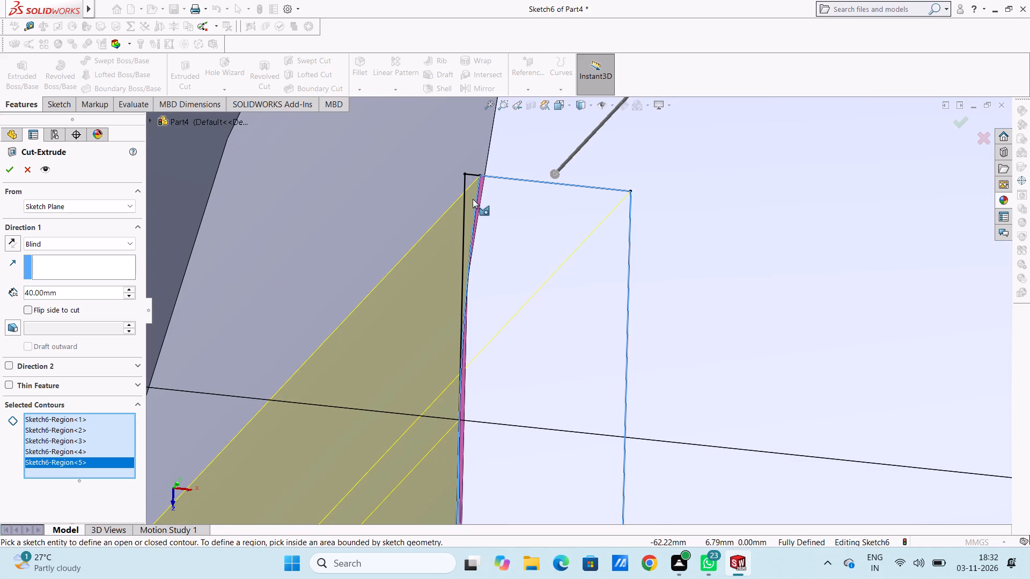
{"action": "left_click", "coordinate": [472, 199]}
Add the lower-left edge rectangle's main area and both outer corner regions to the cut contours.
{"action": "scroll", "coordinate": [472, 199], "scroll_direction": "up", "scroll_amount": 19}
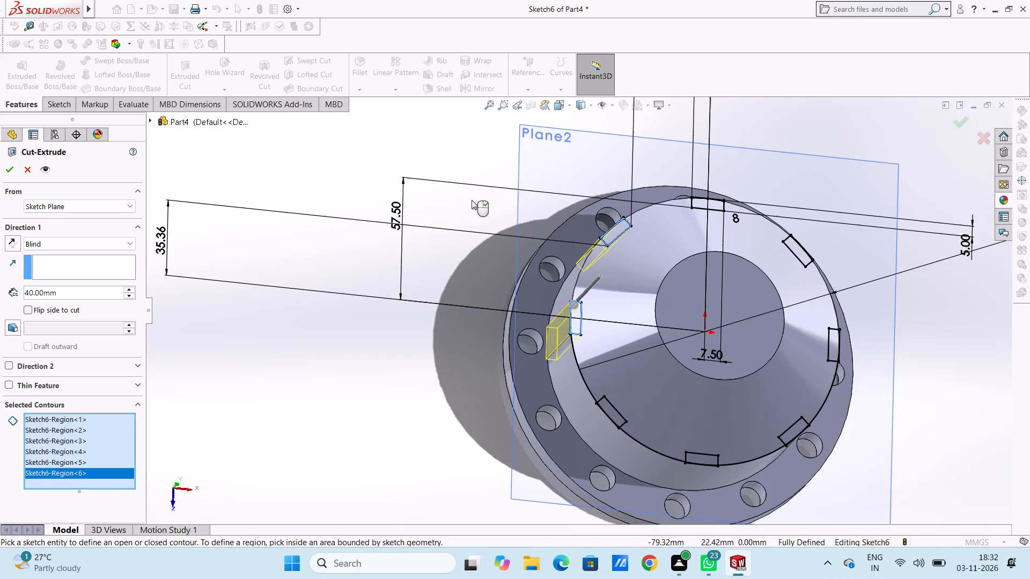
{"action": "scroll", "coordinate": [600, 441], "scroll_direction": "down", "scroll_amount": 9}
{"action": "scroll", "coordinate": [632, 263], "scroll_direction": "down", "scroll_amount": 4}
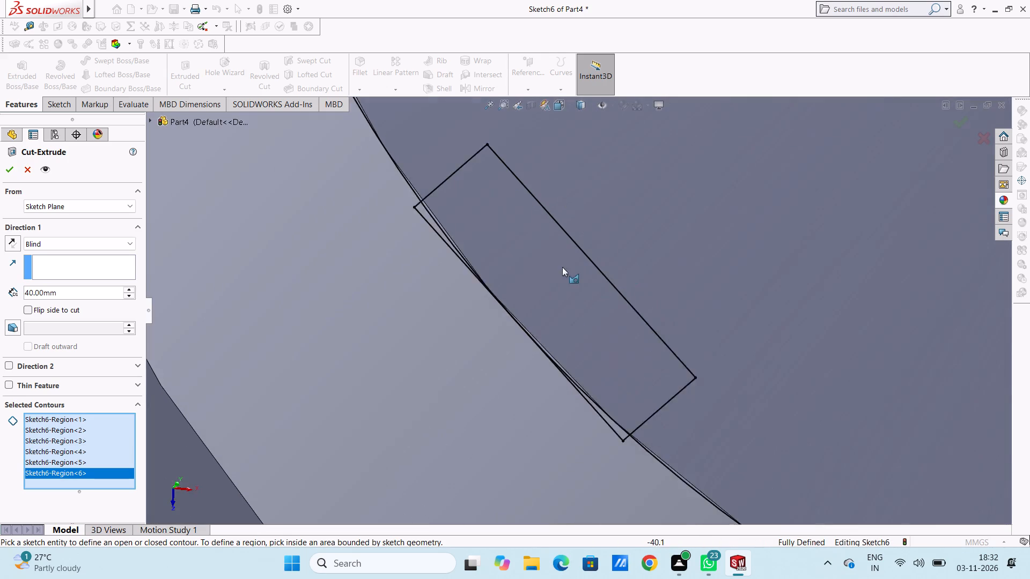
{"action": "left_click", "coordinate": [391, 213]}
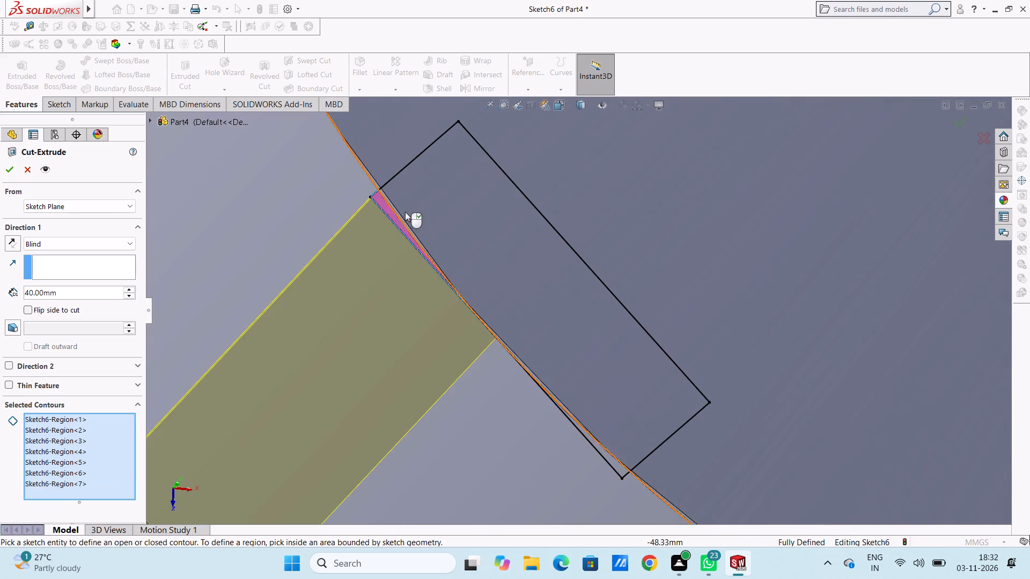
{"action": "left_click", "coordinate": [425, 207]}
{"action": "left_click", "coordinate": [620, 468]}
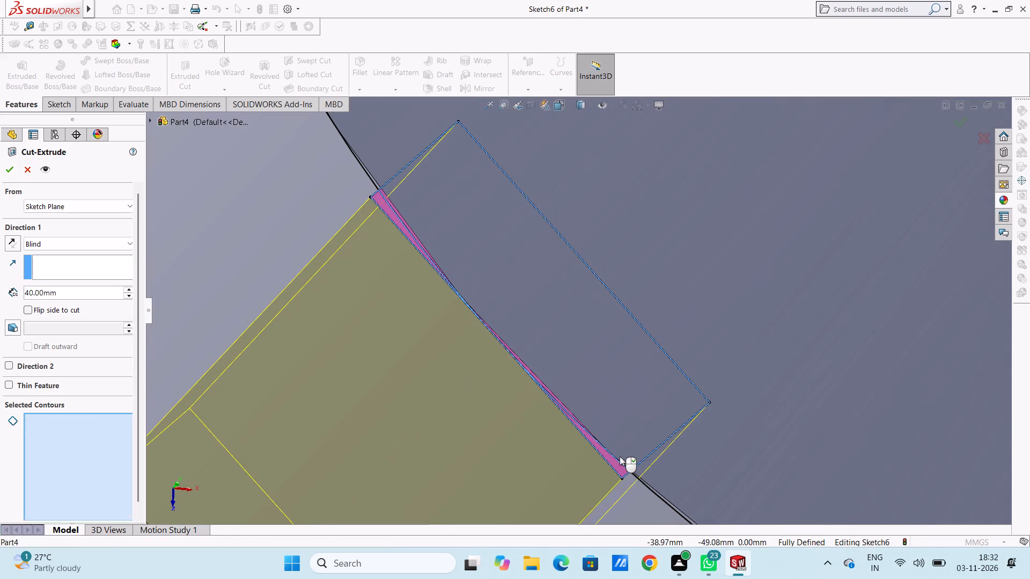
Add the bottom edge rectangle's main area and both outer corner regions to the cut contours.
{"action": "scroll", "coordinate": [620, 456], "scroll_direction": "up", "scroll_amount": 15}
{"action": "scroll", "coordinate": [689, 418], "scroll_direction": "down", "scroll_amount": 5}
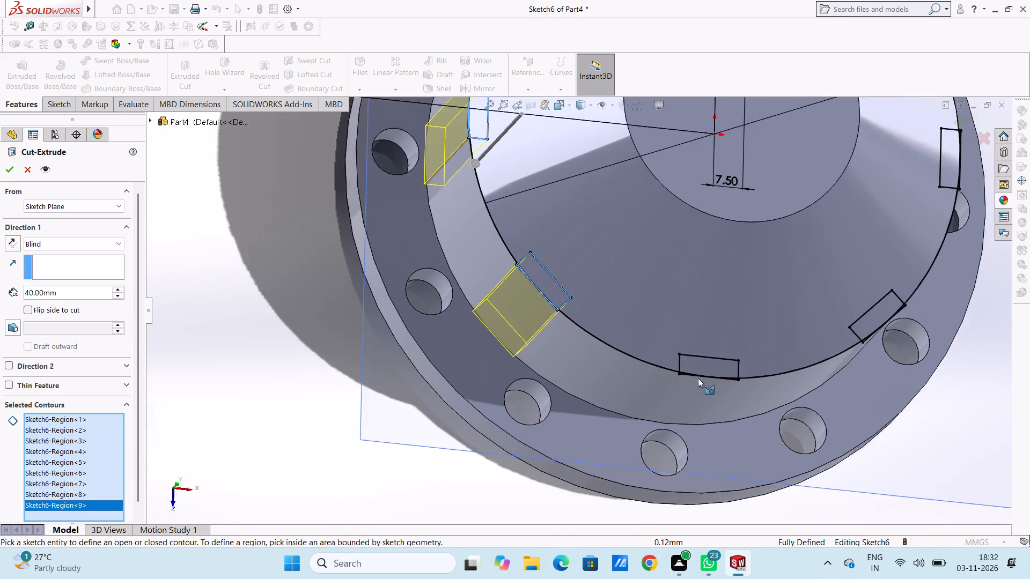
{"action": "scroll", "coordinate": [723, 341], "scroll_direction": "down", "scroll_amount": 4}
{"action": "scroll", "coordinate": [672, 282], "scroll_direction": "down", "scroll_amount": 5}
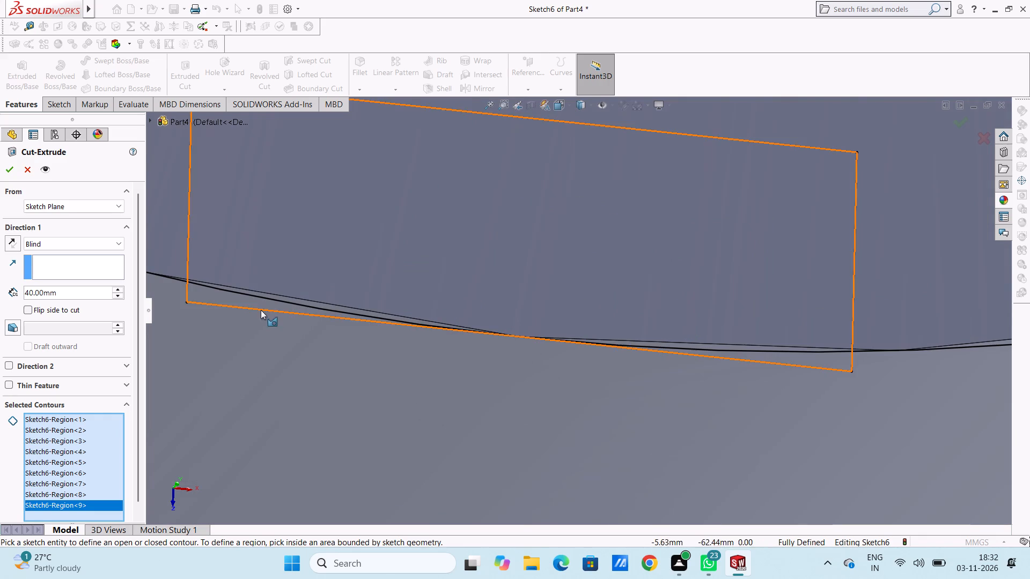
{"action": "left_click", "coordinate": [256, 302]}
{"action": "left_click", "coordinate": [330, 273]}
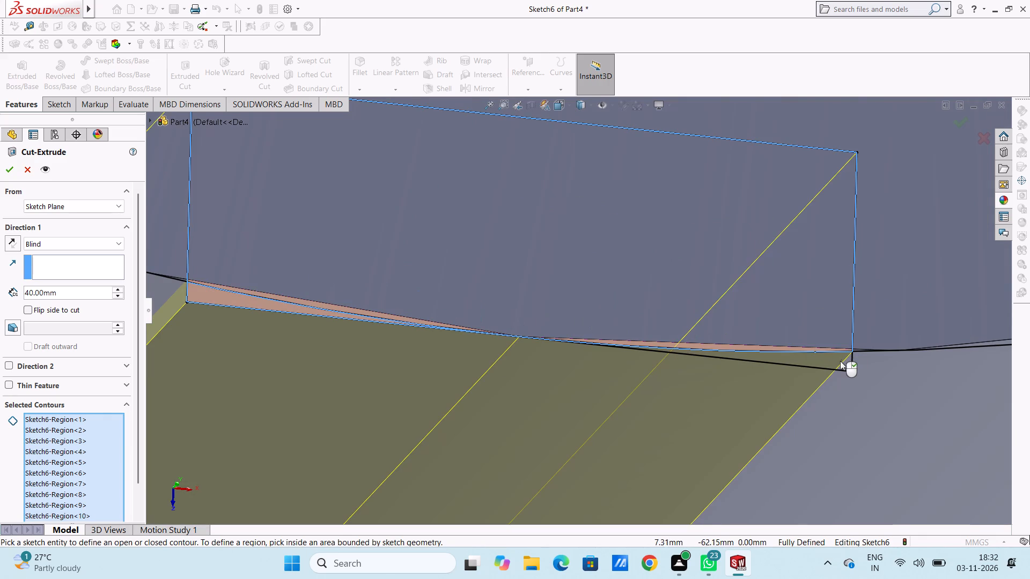
{"action": "left_click", "coordinate": [840, 361]}
Add the lower-right edge rectangle's main area and both outer corner regions to the cut contours.
{"action": "scroll", "coordinate": [840, 361], "scroll_direction": "up", "scroll_amount": 17}
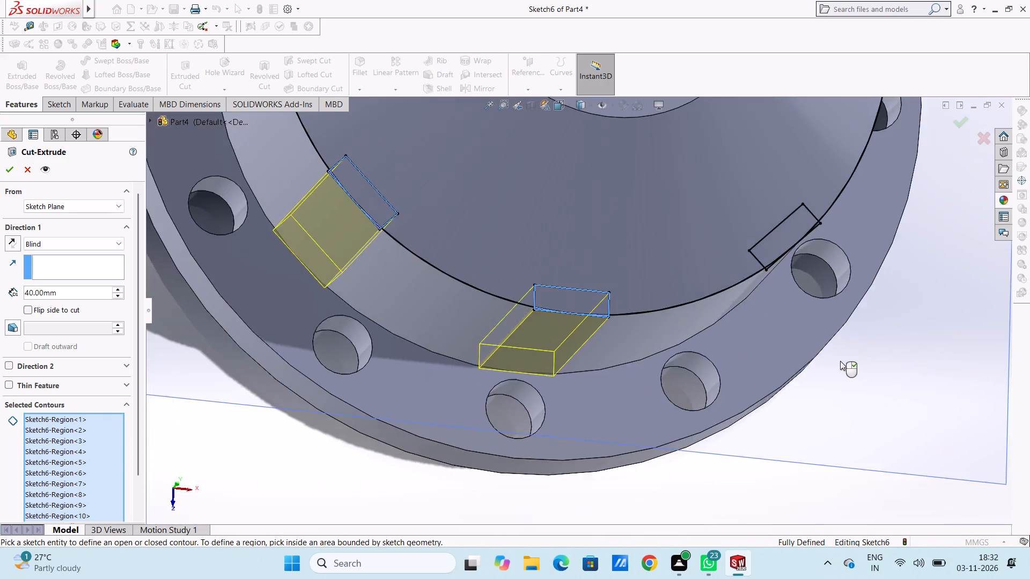
{"action": "scroll", "coordinate": [840, 361], "scroll_direction": "up", "scroll_amount": 4}
{"action": "scroll", "coordinate": [656, 278], "scroll_direction": "down", "scroll_amount": 9}
{"action": "scroll", "coordinate": [660, 329], "scroll_direction": "down", "scroll_amount": 5}
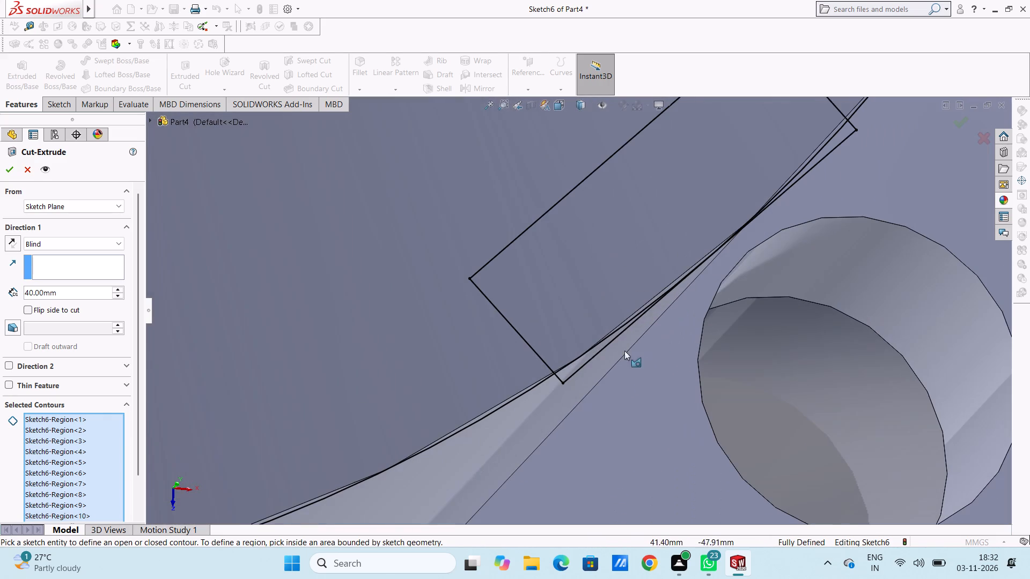
{"action": "left_click", "coordinate": [579, 363]}
{"action": "left_click", "coordinate": [586, 307]}
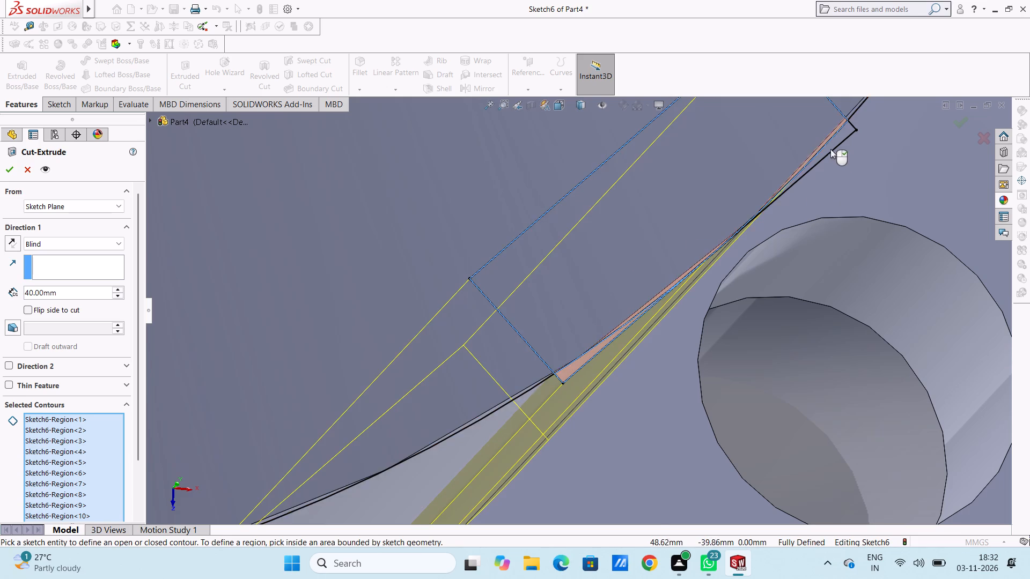
{"action": "left_click", "coordinate": [833, 144]}
Add the right edge rectangle's main area and its two thin outer corner regions to the cut contours.
{"action": "scroll", "coordinate": [833, 144], "scroll_direction": "up", "scroll_amount": 10}
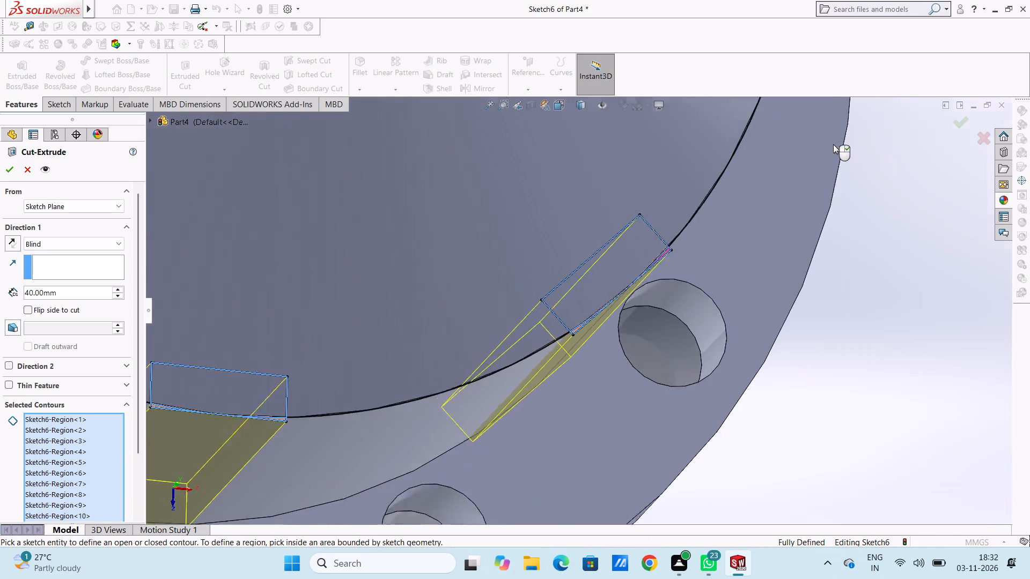
{"action": "scroll", "coordinate": [833, 144], "scroll_direction": "up", "scroll_amount": 7}
{"action": "scroll", "coordinate": [606, 176], "scroll_direction": "down", "scroll_amount": 5}
{"action": "scroll", "coordinate": [681, 321], "scroll_direction": "down", "scroll_amount": 4}
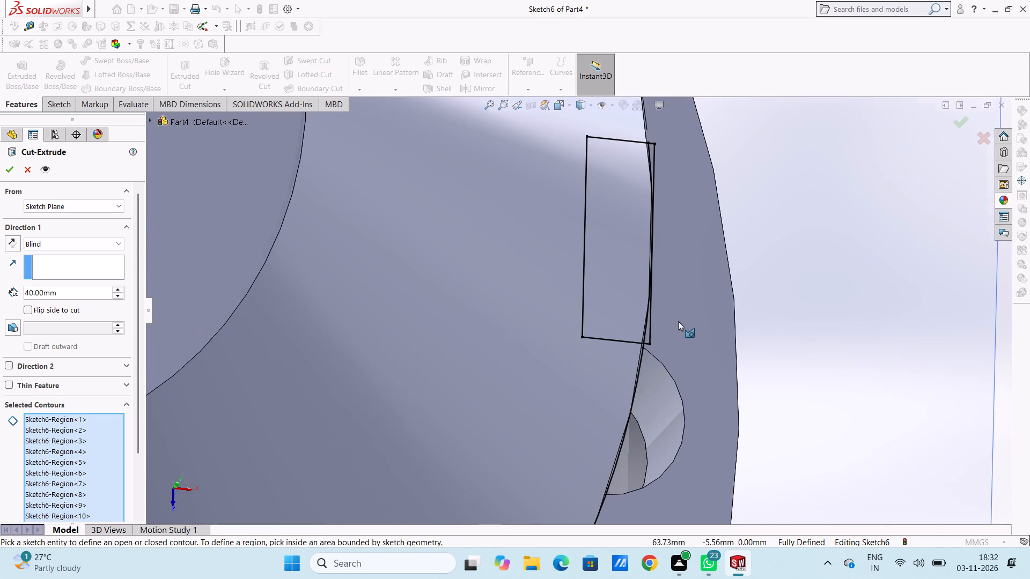
{"action": "left_click", "coordinate": [634, 253]}
{"action": "scroll", "coordinate": [640, 323], "scroll_direction": "down", "scroll_amount": 5}
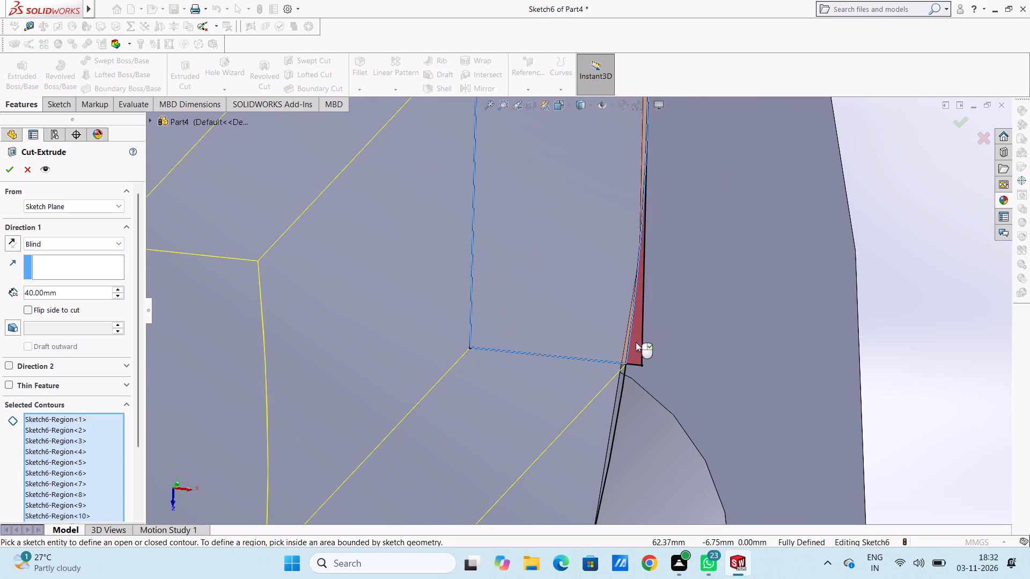
{"action": "left_click", "coordinate": [635, 343]}
{"action": "scroll", "coordinate": [649, 248], "scroll_direction": "up", "scroll_amount": 4}
{"action": "scroll", "coordinate": [602, 196], "scroll_direction": "up", "scroll_amount": 5}
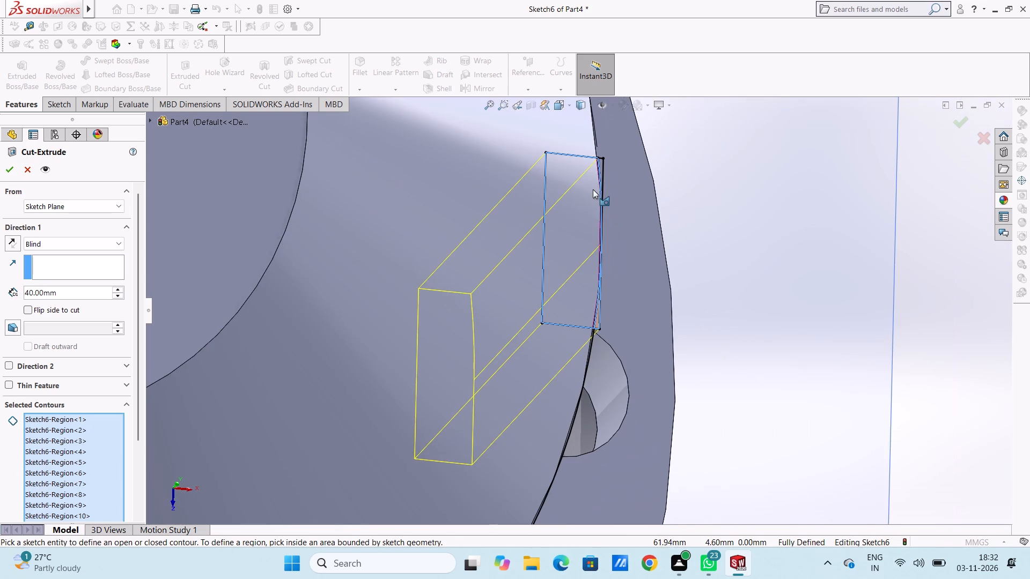
{"action": "scroll", "coordinate": [593, 170], "scroll_direction": "down", "scroll_amount": 9}
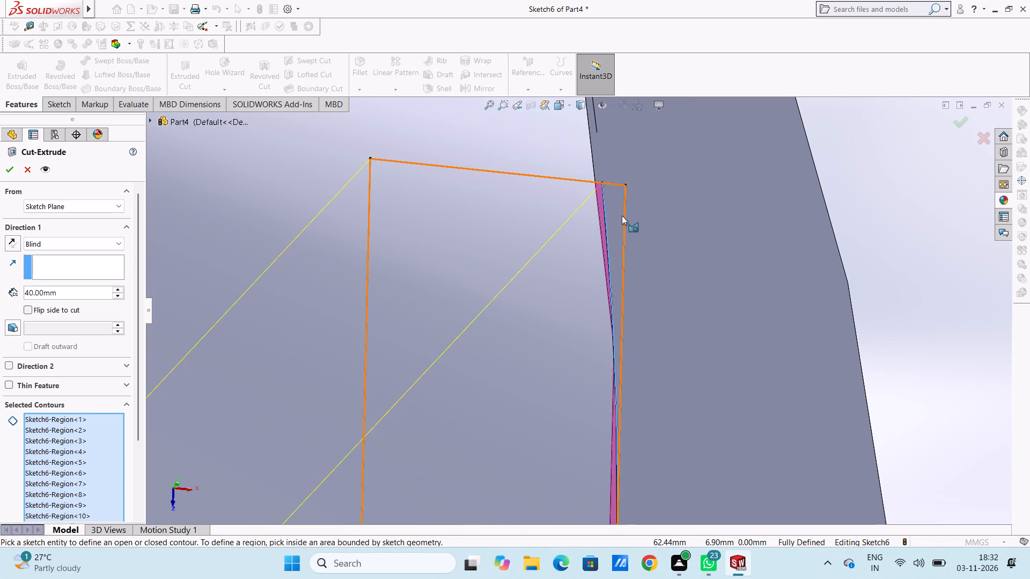
{"action": "left_click", "coordinate": [619, 216]}
Add the upper-right edge rectangle's main area and both outer corner regions to the cut contours.
{"action": "scroll", "coordinate": [619, 216], "scroll_direction": "up", "scroll_amount": 19}
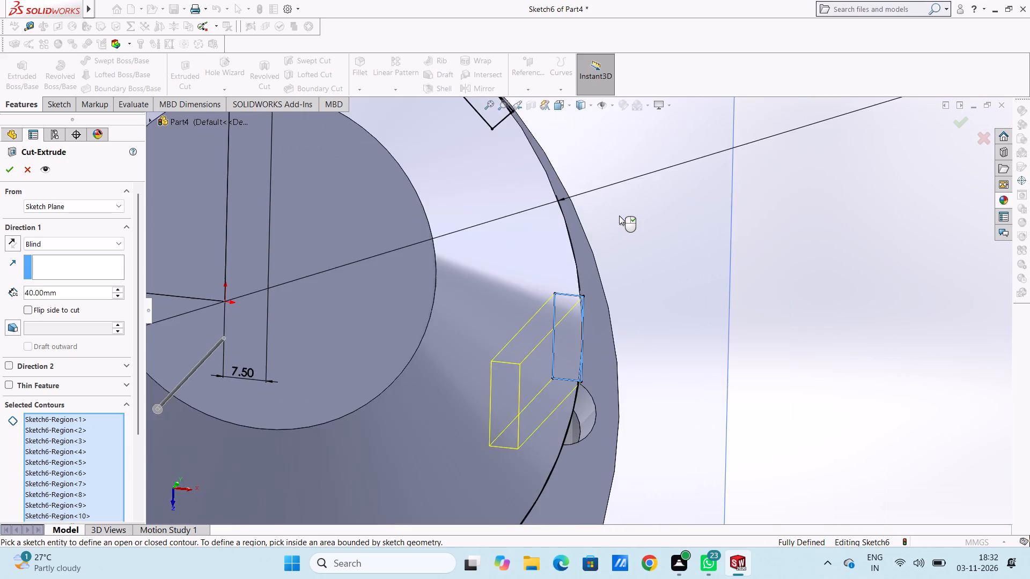
{"action": "scroll", "coordinate": [619, 216], "scroll_direction": "up", "scroll_amount": 5}
{"action": "scroll", "coordinate": [537, 223], "scroll_direction": "down", "scroll_amount": 10}
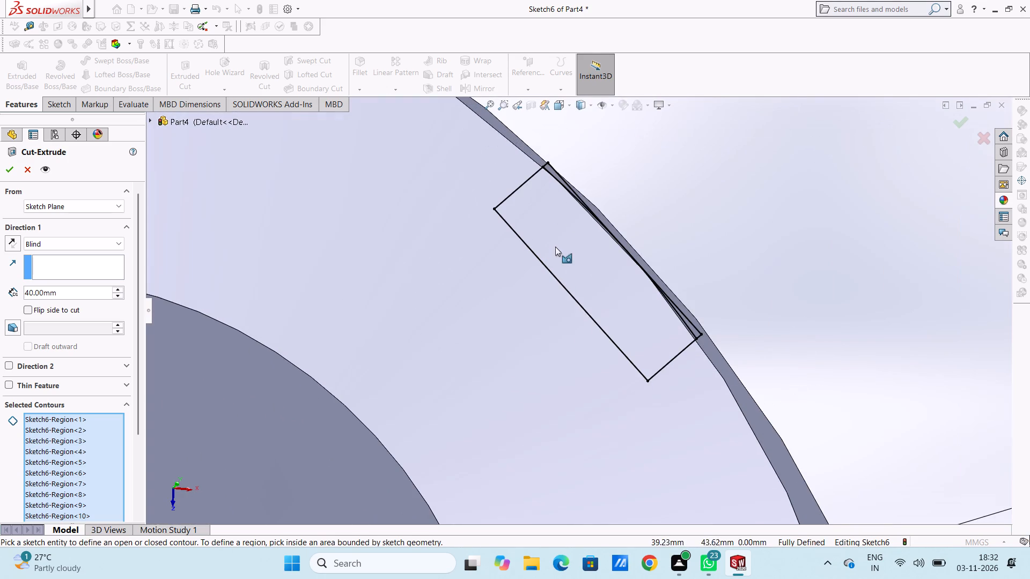
{"action": "middle_click_drag", "start_coordinate": [722, 200], "coordinate": [712, 209]}
{"action": "scroll", "coordinate": [643, 251], "scroll_direction": "down", "scroll_amount": 3}
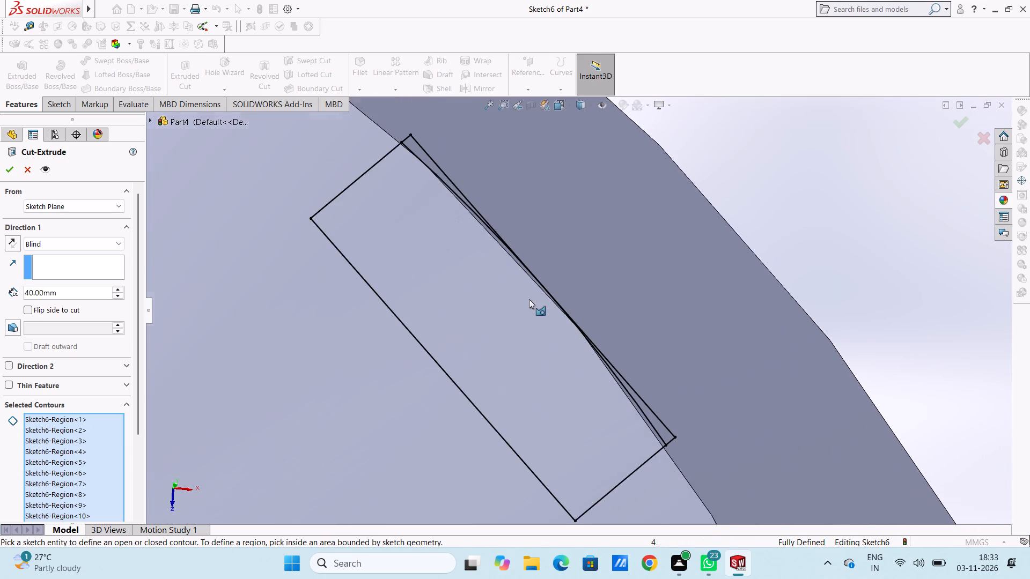
{"action": "left_click", "coordinate": [484, 293]}
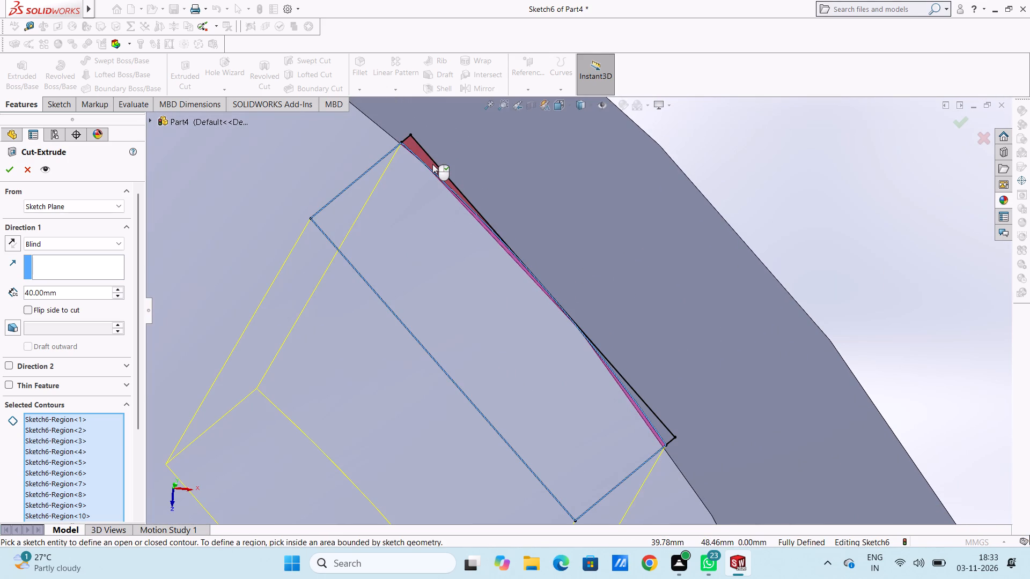
{"action": "left_click", "coordinate": [432, 164]}
{"action": "left_click", "coordinate": [652, 418]}
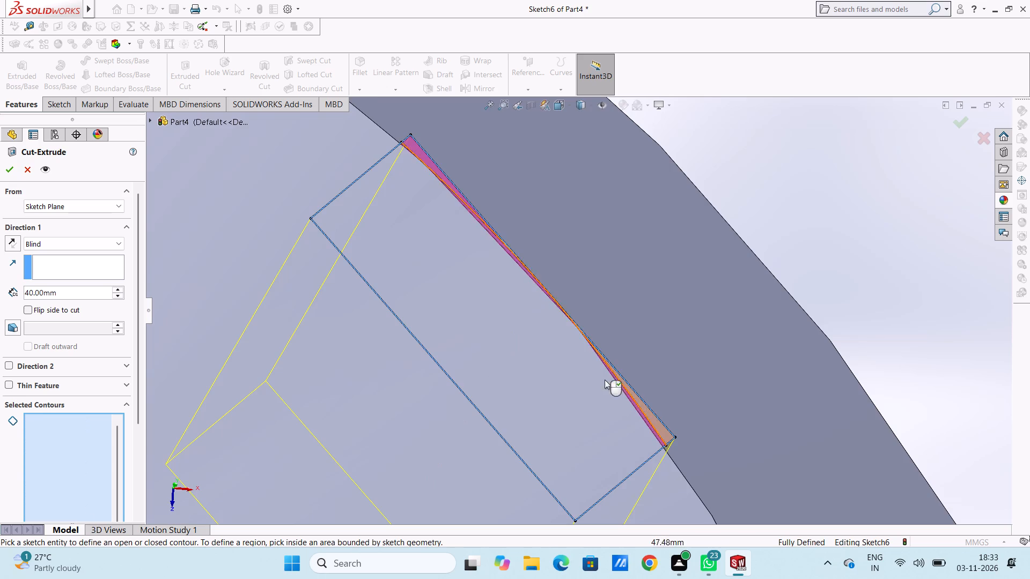
Add the top edge rectangle's main area and both outer corner regions to the cut contours.
{"action": "scroll", "coordinate": [455, 332], "scroll_direction": "up", "scroll_amount": 16}
{"action": "scroll", "coordinate": [425, 289], "scroll_direction": "down", "scroll_amount": 5}
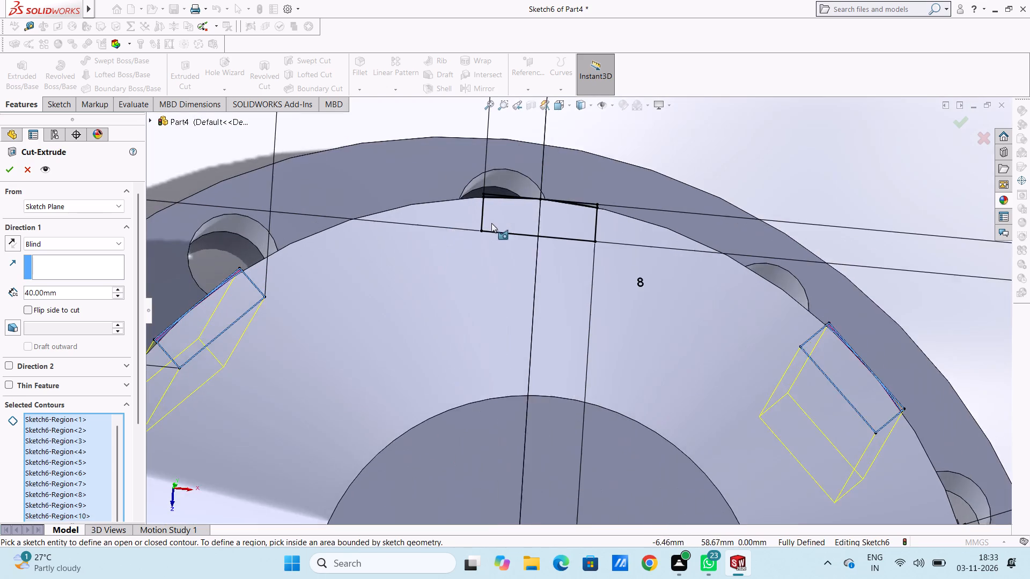
{"action": "scroll", "coordinate": [492, 225], "scroll_direction": "down", "scroll_amount": 6}
{"action": "scroll", "coordinate": [617, 196], "scroll_direction": "down", "scroll_amount": 5}
{"action": "left_click", "coordinate": [442, 272]}
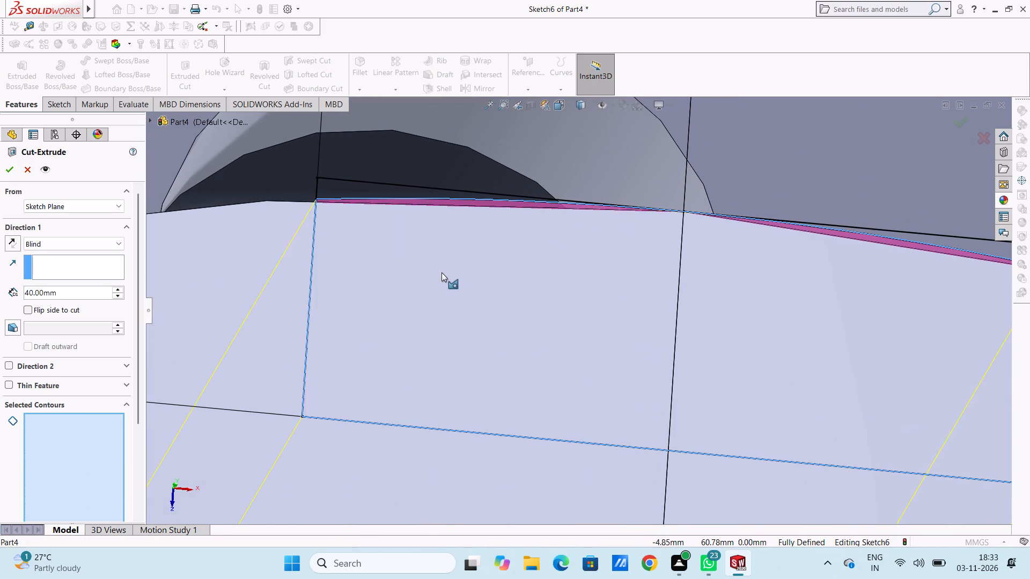
{"action": "left_click", "coordinate": [379, 191]}
{"action": "scroll", "coordinate": [751, 295], "scroll_direction": "up", "scroll_amount": 4}
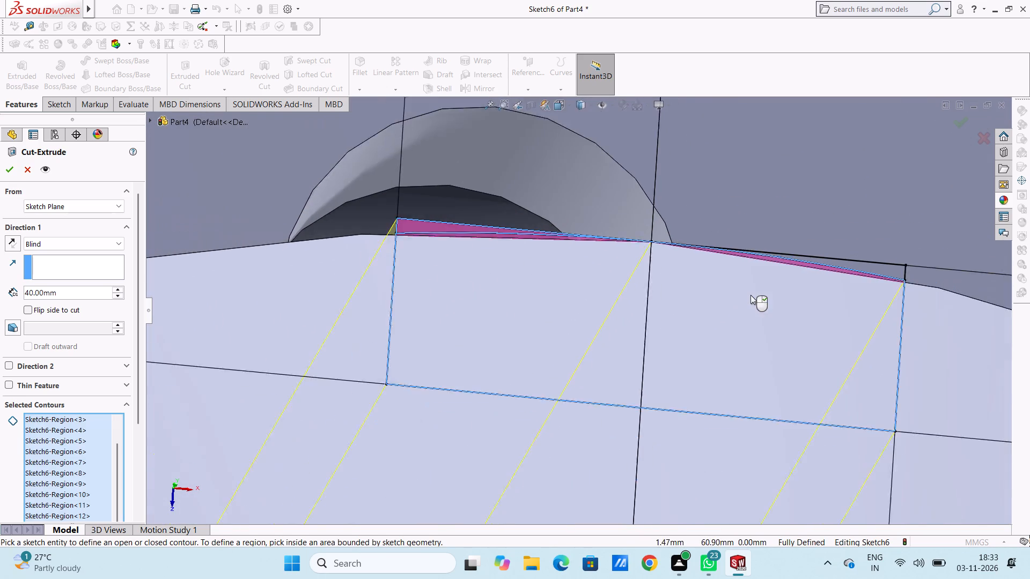
{"action": "scroll", "coordinate": [820, 310], "scroll_direction": "down", "scroll_amount": 4}
{"action": "left_click", "coordinate": [796, 236]}
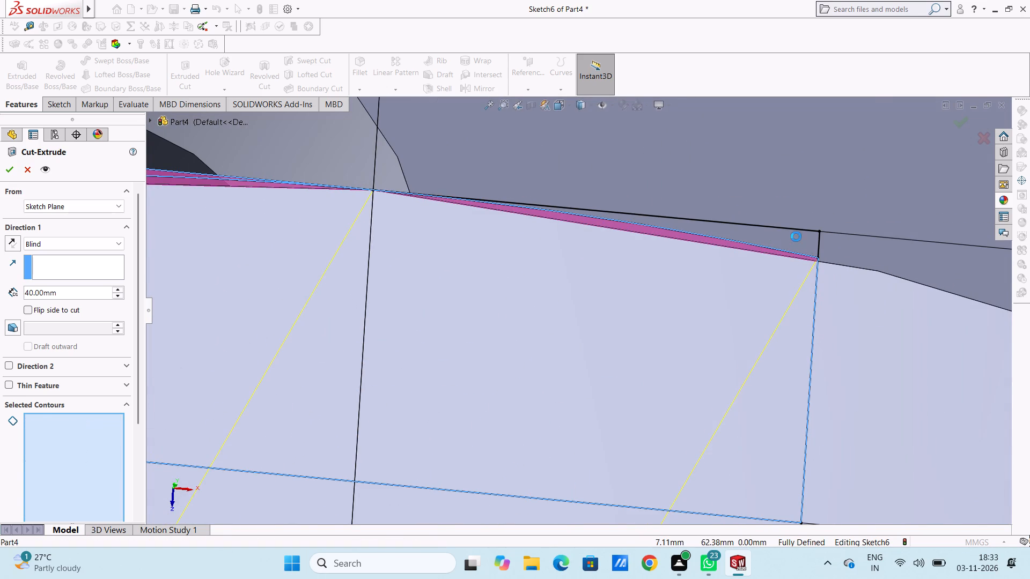
Set the cut's end condition to Mid Plane with a 40 mm depth and create the eight edge cuts.
{"action": "scroll", "coordinate": [796, 236], "scroll_direction": "up", "scroll_amount": 20}
{"action": "scroll", "coordinate": [796, 236], "scroll_direction": "up", "scroll_amount": 10}
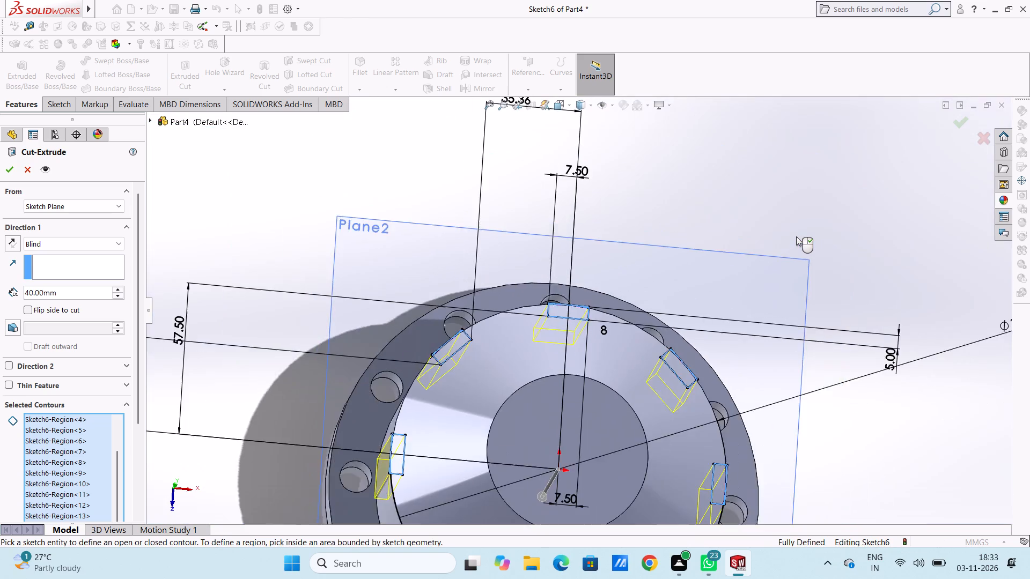
{"action": "scroll", "coordinate": [796, 236], "scroll_direction": "up", "scroll_amount": 11}
{"action": "middle_click_drag", "start_coordinate": [646, 456], "coordinate": [668, 380]}
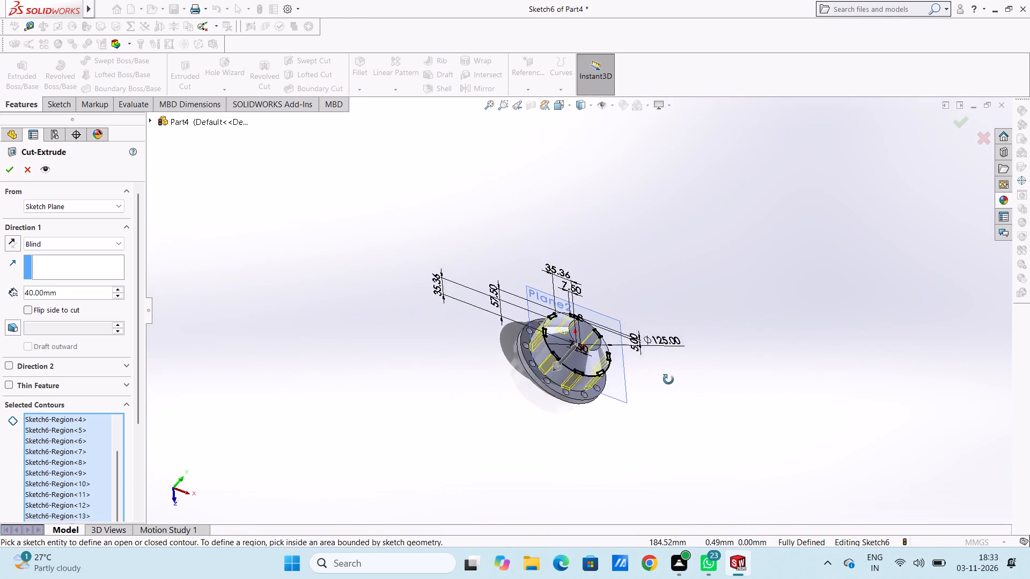
{"action": "middle_click_drag", "start_coordinate": [668, 380], "coordinate": [641, 296]}
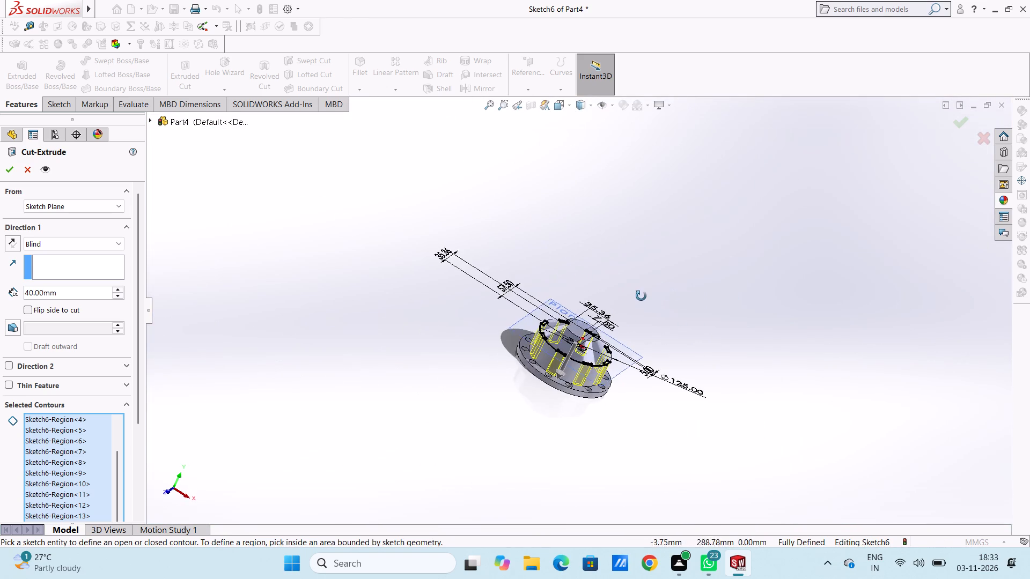
{"action": "middle_click_drag", "start_coordinate": [641, 296], "coordinate": [641, 297]}
{"action": "left_click", "coordinate": [107, 242]}
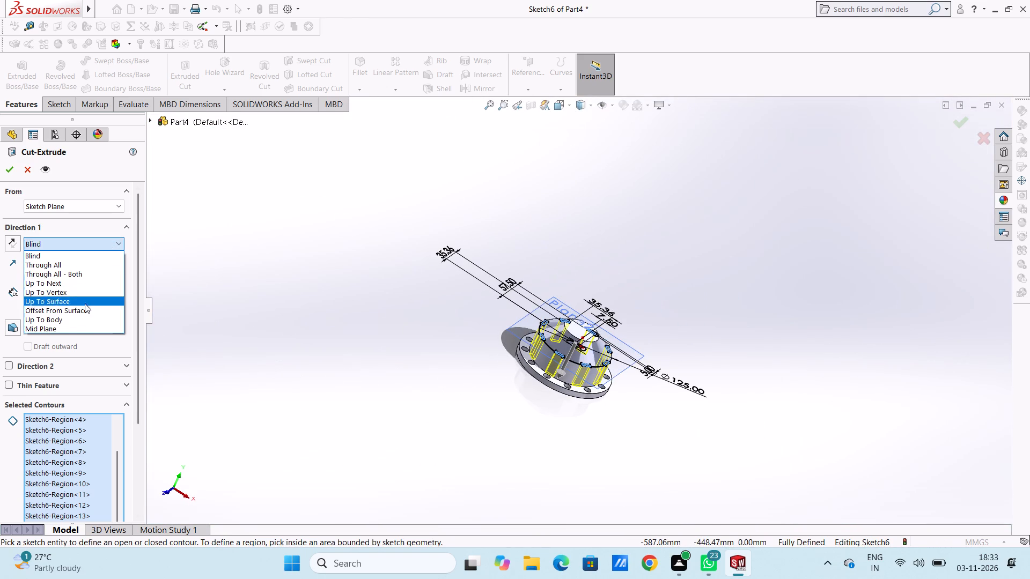
{"action": "left_click", "coordinate": [75, 331]}
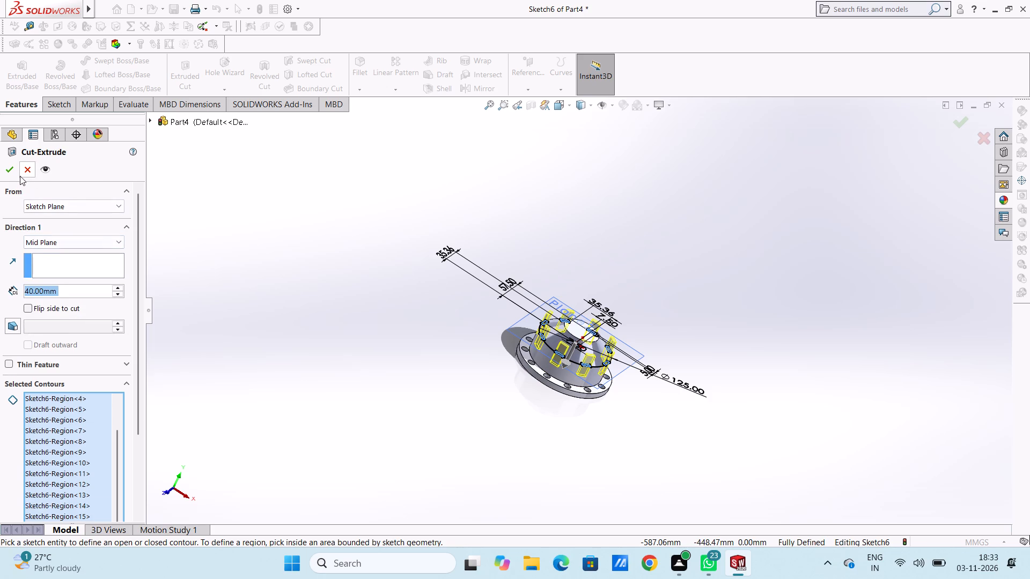
{"action": "left_click", "coordinate": [12, 171]}
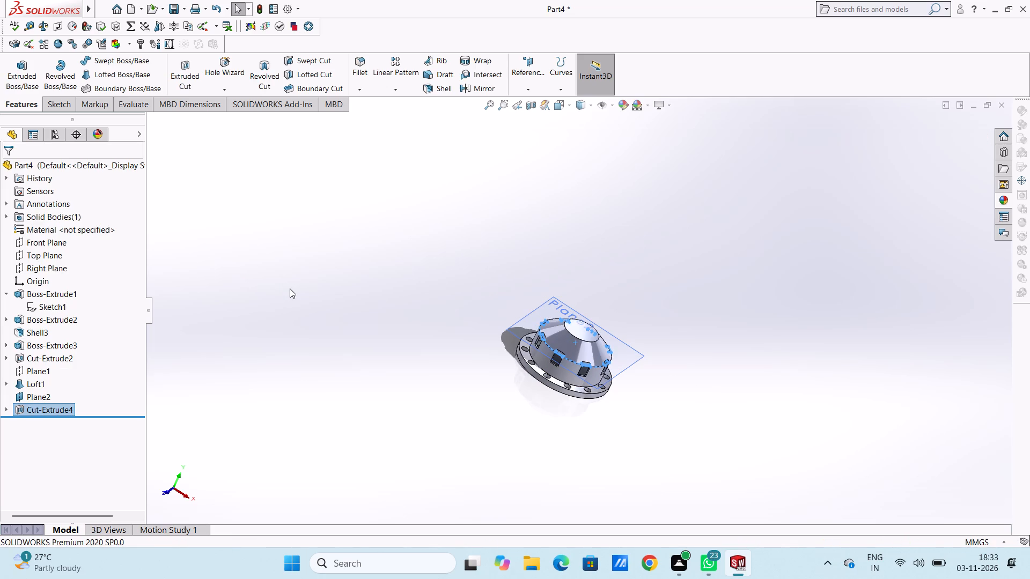
{"action": "left_click", "coordinate": [290, 288]}
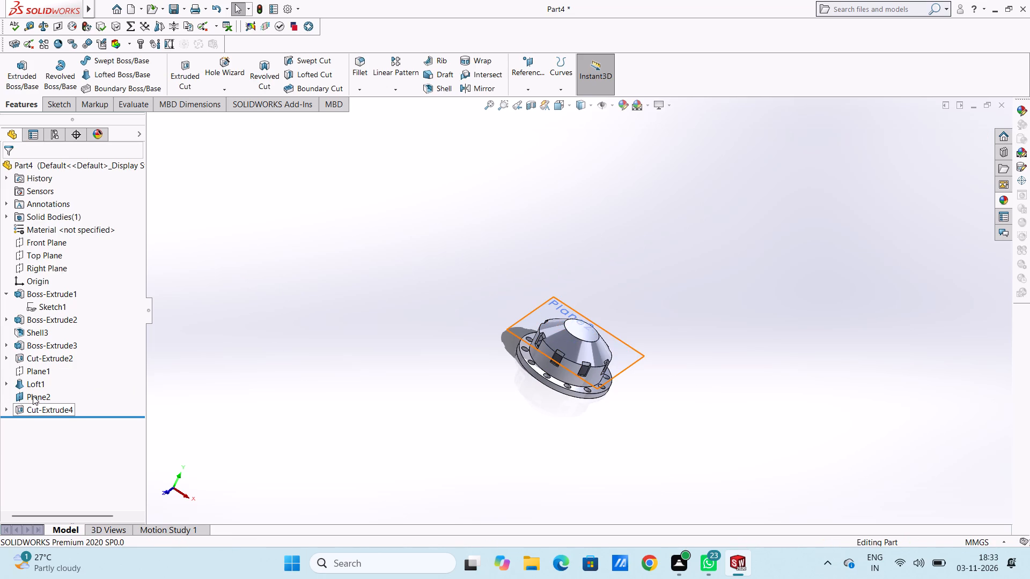
Start a new sketch on Plane2, viewed from the top.
{"action": "middle_click_drag", "start_coordinate": [403, 321], "coordinate": [511, 335]}
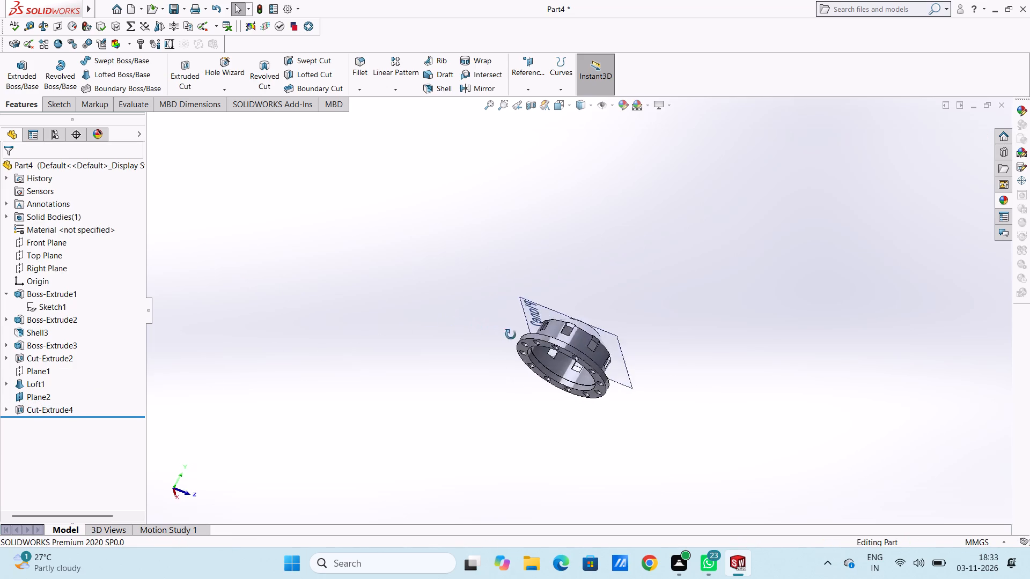
{"action": "middle_click_drag", "start_coordinate": [511, 335], "coordinate": [356, 402]}
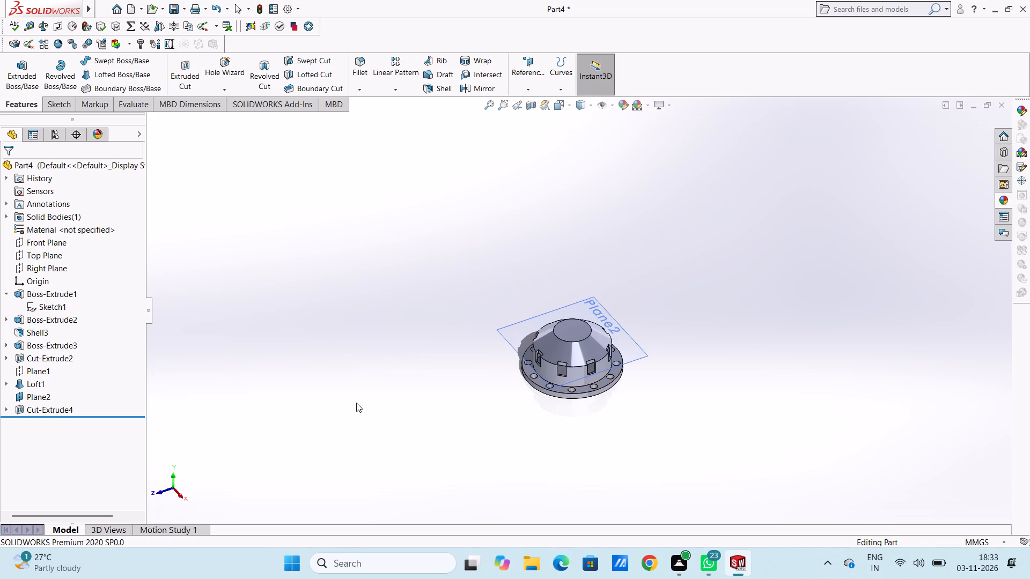
{"action": "key", "text": "ctrl+5"}
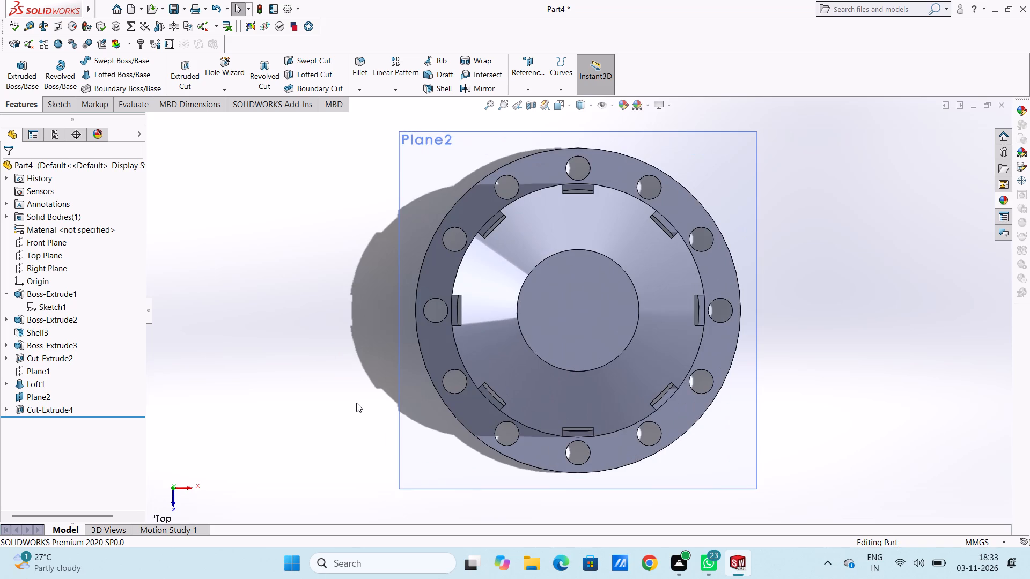
{"action": "left_click", "coordinate": [430, 197]}
{"action": "left_click", "coordinate": [481, 169]}
{"action": "left_click", "coordinate": [355, 226]}
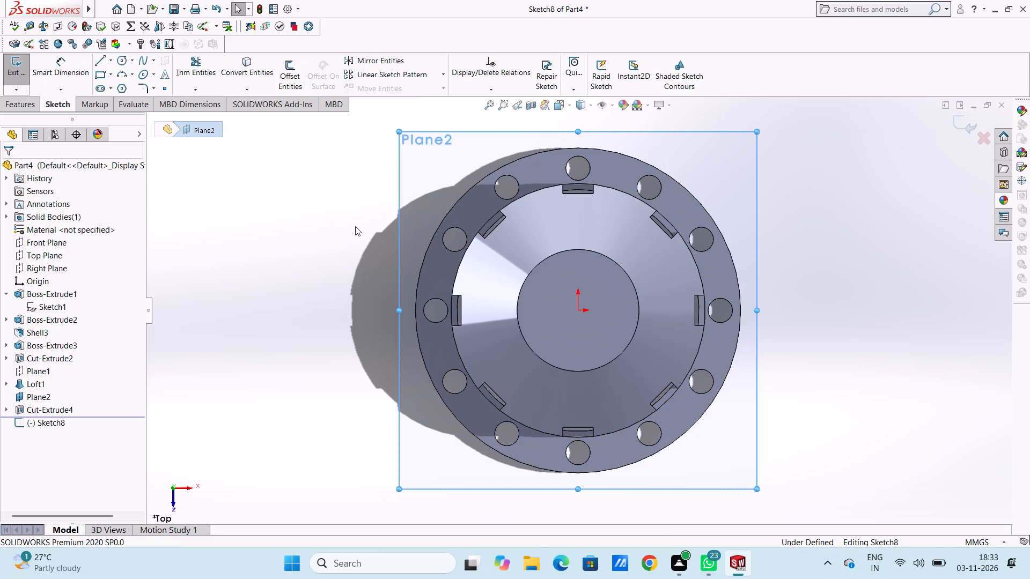
Sketch a circle of about 62.5 mm radius centred on the origin, reaching the boss's outer edge.
{"action": "scroll", "coordinate": [355, 226], "scroll_direction": "up", "scroll_amount": 3}
{"action": "scroll", "coordinate": [608, 261], "scroll_direction": "down", "scroll_amount": 1}
{"action": "scroll", "coordinate": [629, 307], "scroll_direction": "up", "scroll_amount": 2}
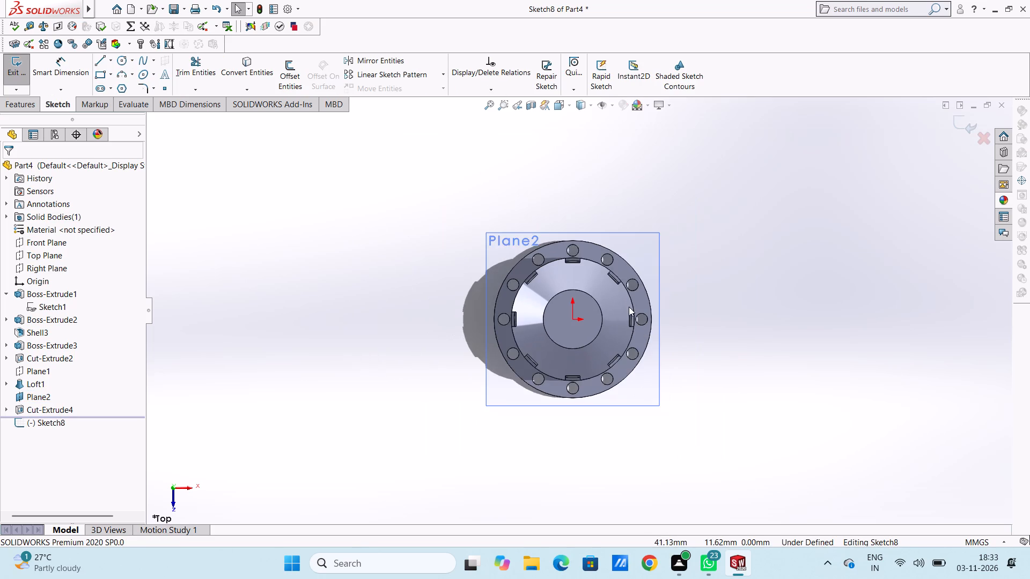
{"action": "scroll", "coordinate": [623, 364], "scroll_direction": "down", "scroll_amount": 3}
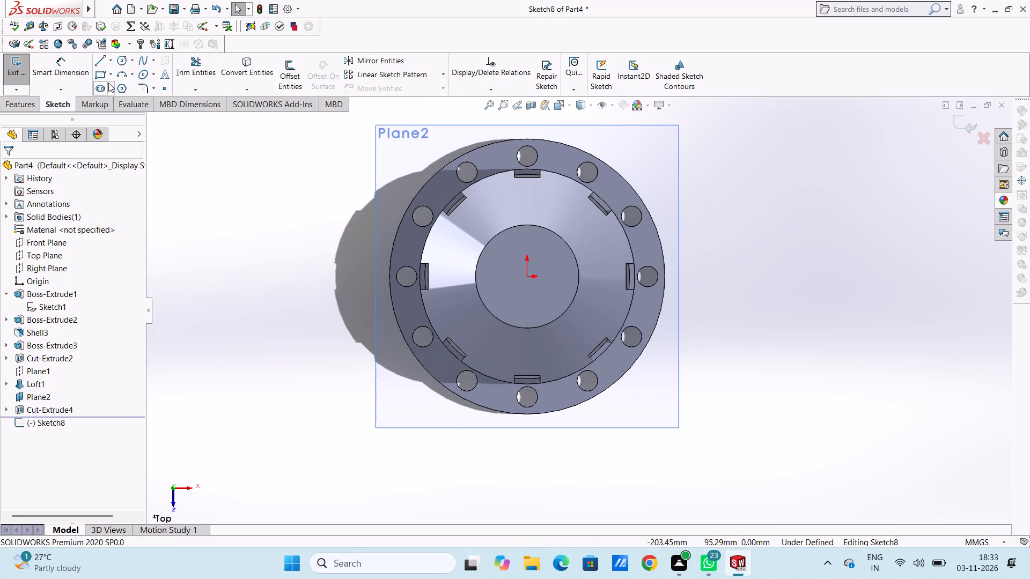
{"action": "left_click", "coordinate": [121, 59]}
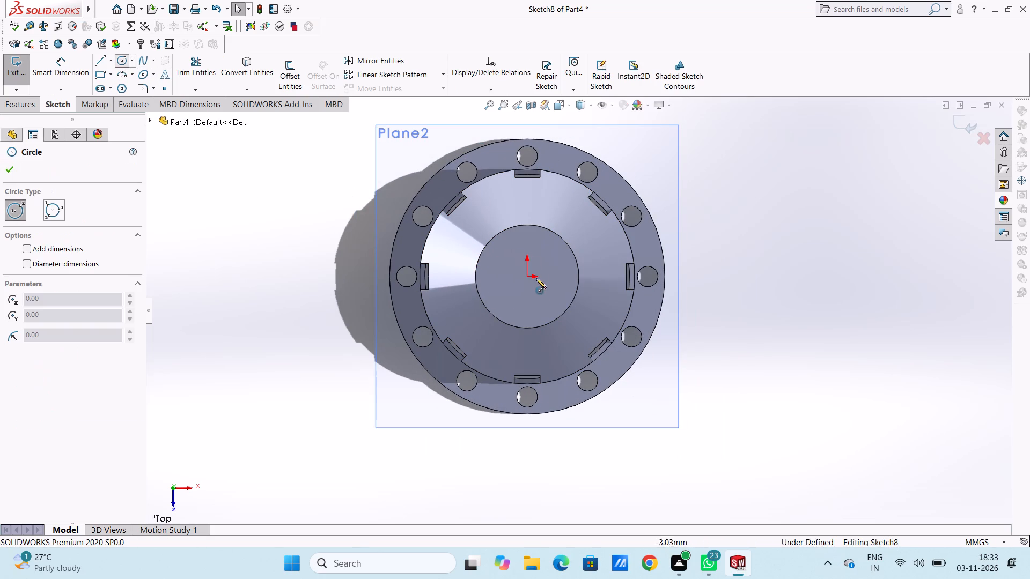
{"action": "left_click", "coordinate": [527, 279]}
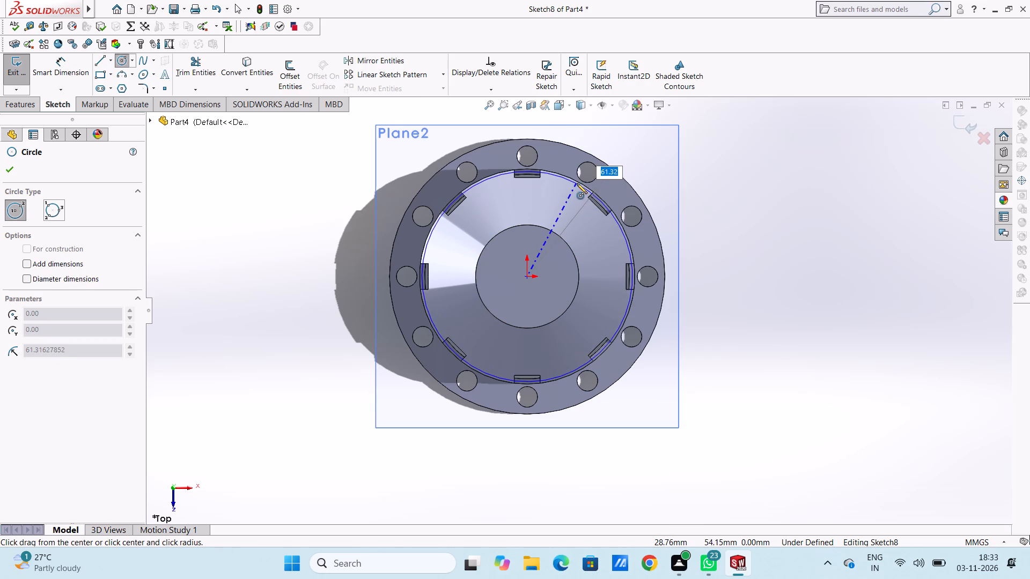
{"action": "left_click", "coordinate": [577, 182]}
{"action": "right_click", "coordinate": [800, 153]}
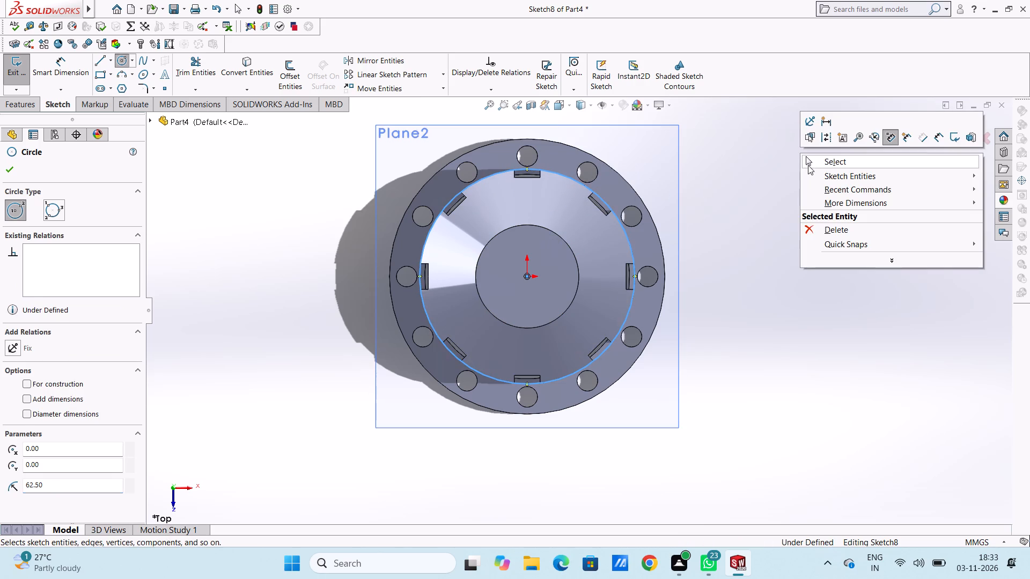
{"action": "left_click", "coordinate": [808, 165]}
{"action": "left_click", "coordinate": [779, 194]}
{"action": "scroll", "coordinate": [694, 242], "scroll_direction": "up", "scroll_amount": 3}
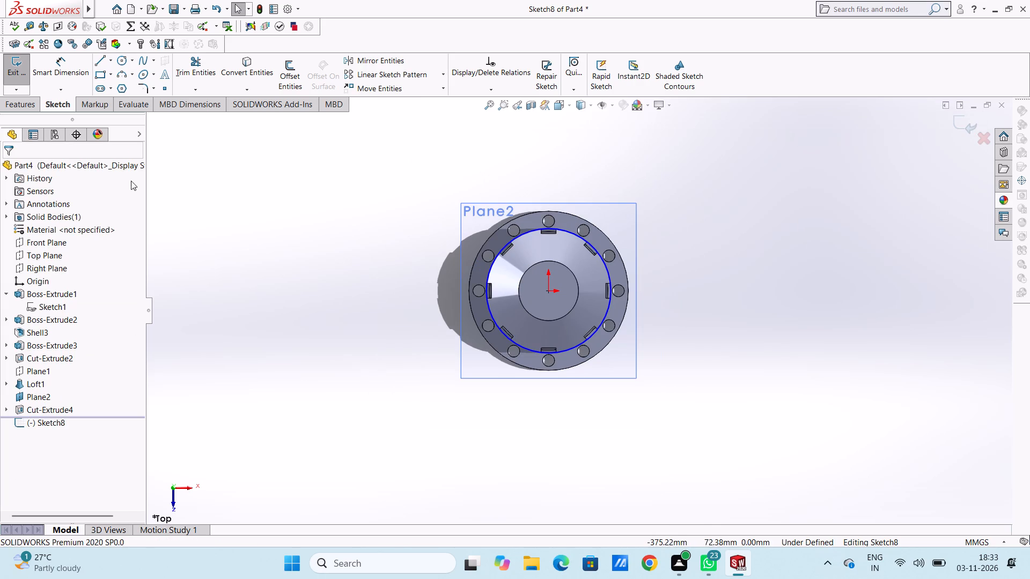
Dimension the circle's diameter at 125 mm.
{"action": "left_click", "coordinate": [68, 70]}
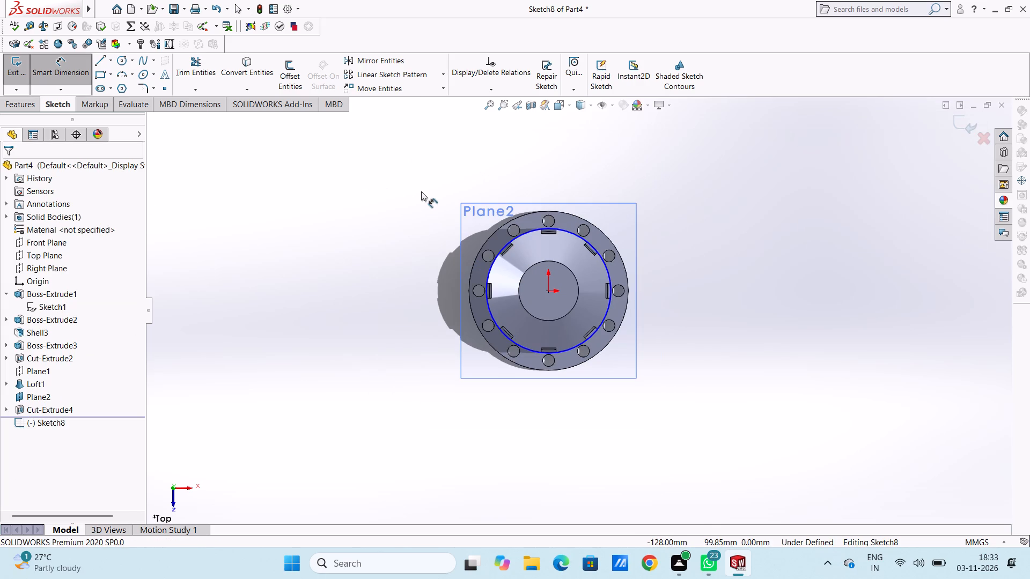
{"action": "left_click", "coordinate": [556, 228]}
{"action": "left_click", "coordinate": [782, 194]}
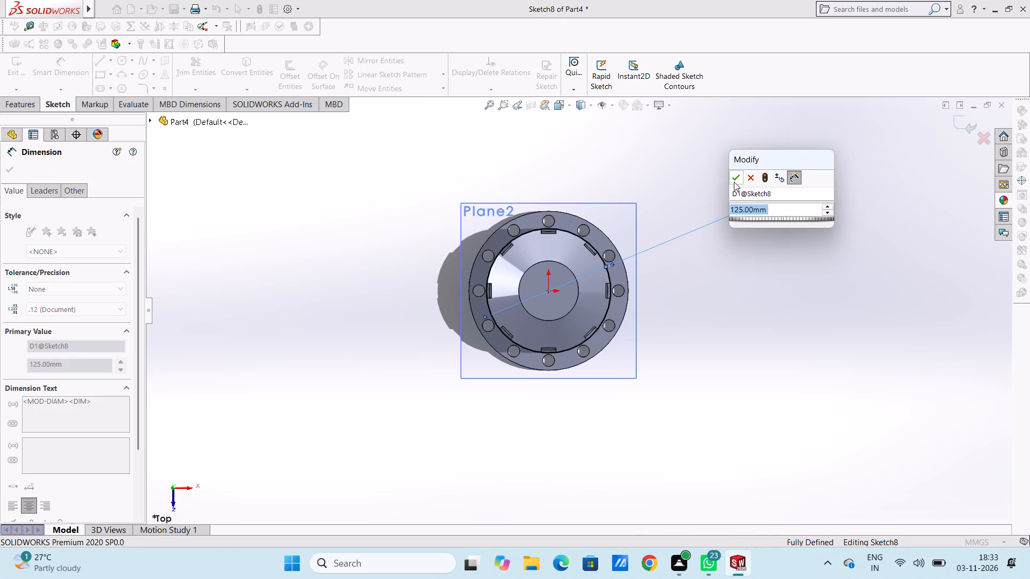
{"action": "left_click", "coordinate": [733, 177]}
{"action": "left_click", "coordinate": [700, 186]}
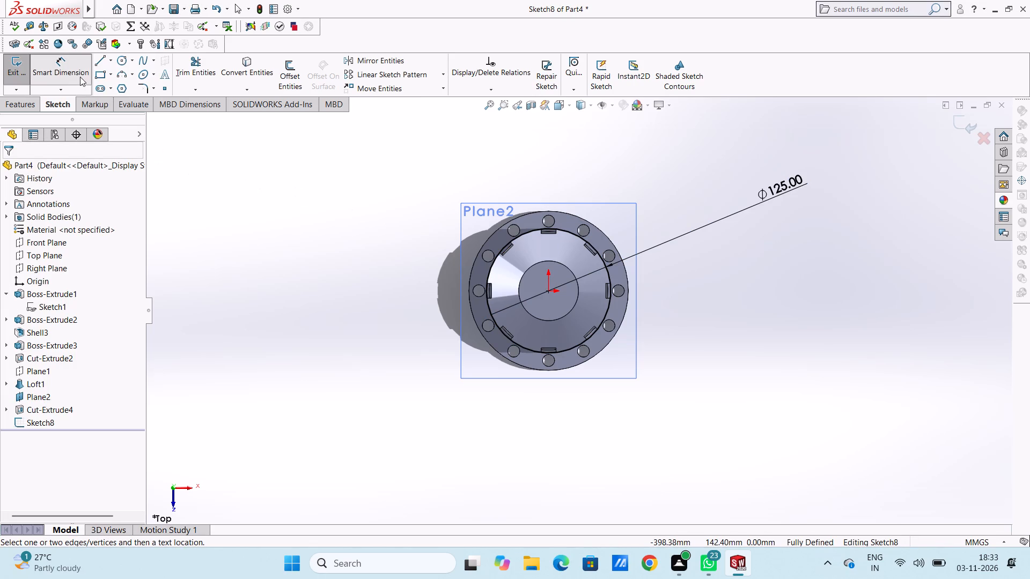
{"action": "left_click", "coordinate": [80, 76]}
Draw a vertical line from the origin up to the middle of the top edge cut.
{"action": "left_click", "coordinate": [99, 63]}
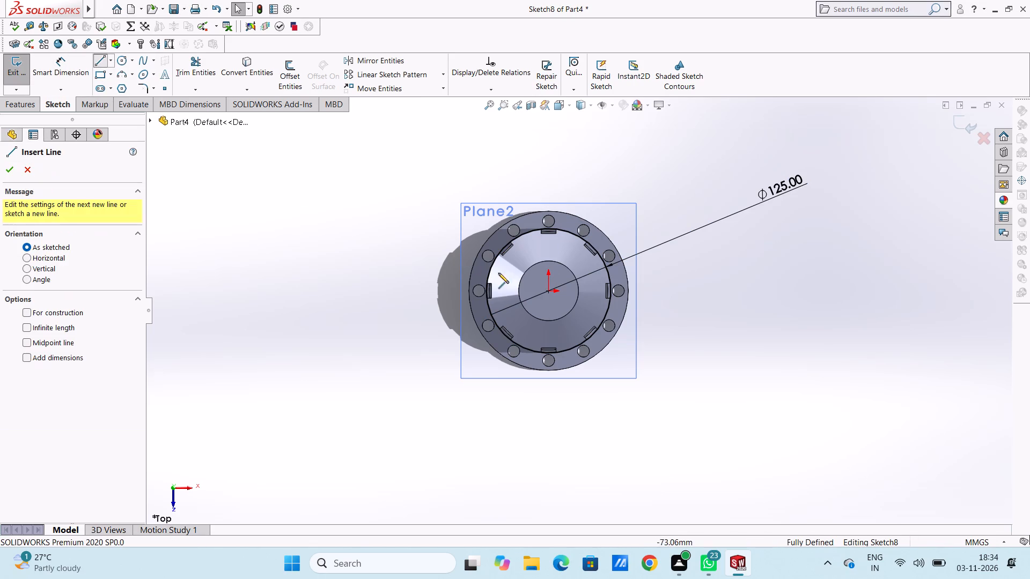
{"action": "scroll", "coordinate": [583, 272], "scroll_direction": "down", "scroll_amount": 5}
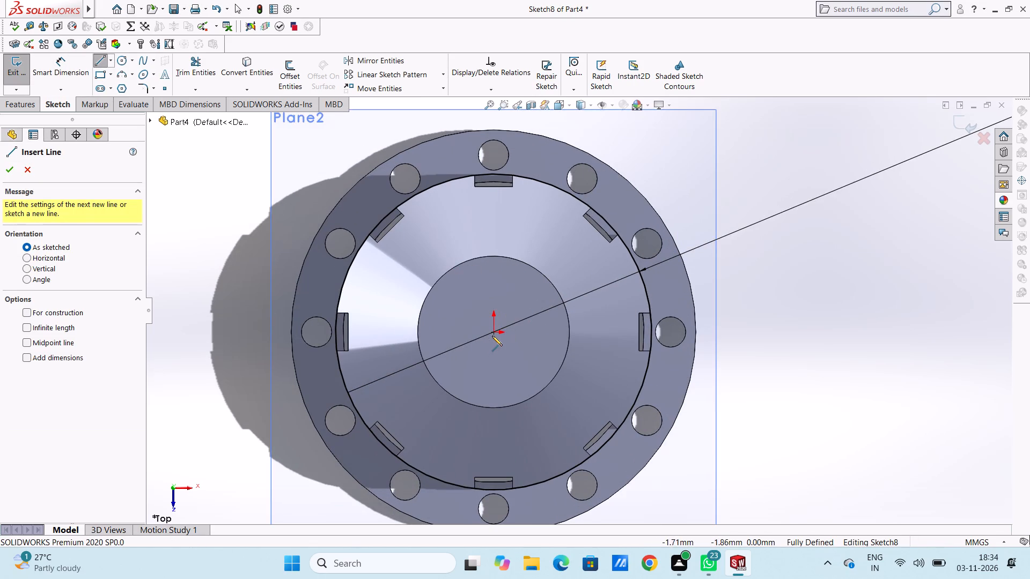
{"action": "left_click", "coordinate": [493, 335]}
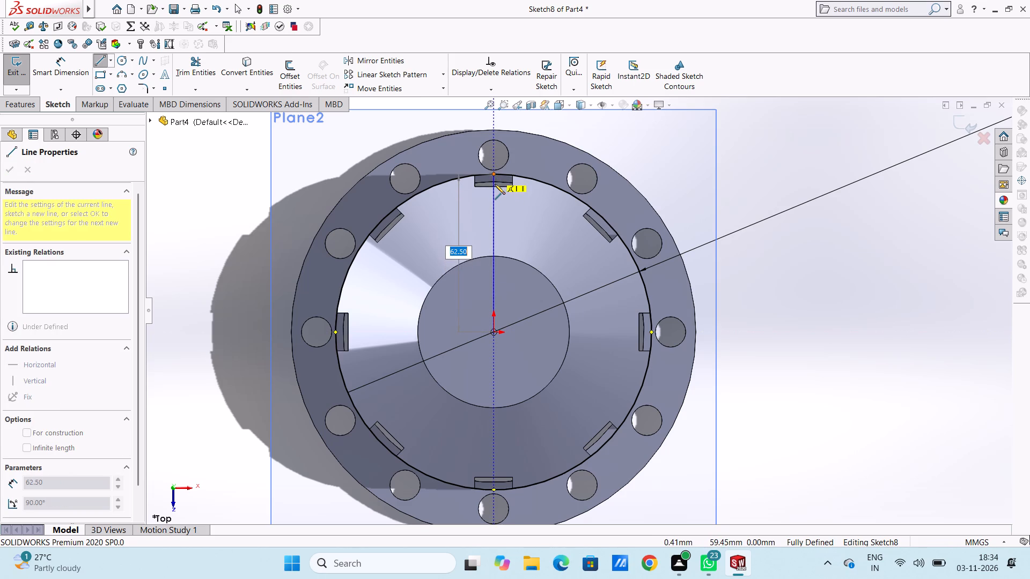
{"action": "left_click", "coordinate": [495, 183]}
{"action": "right_click", "coordinate": [778, 148]}
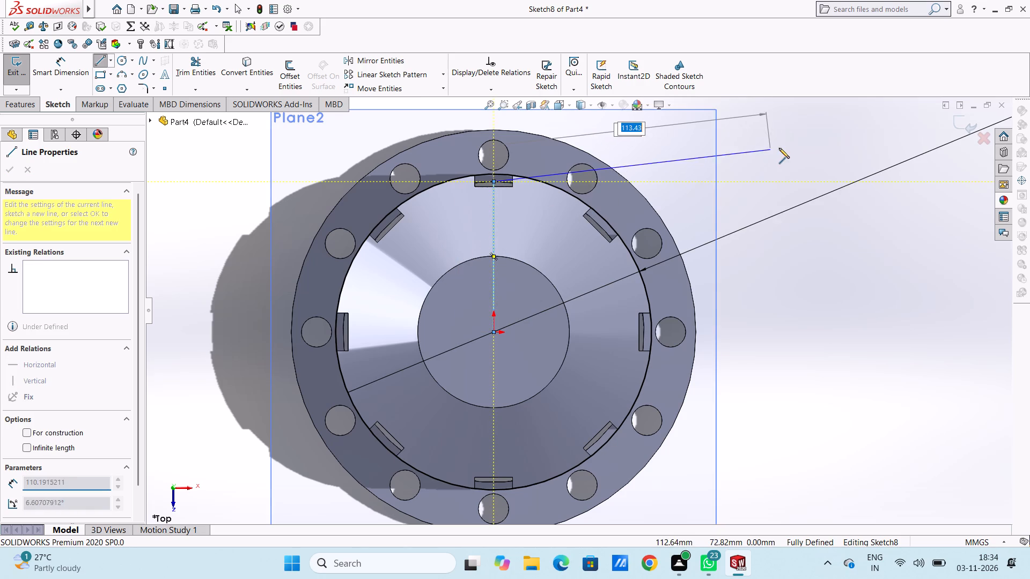
{"action": "left_click", "coordinate": [788, 156]}
{"action": "left_click", "coordinate": [772, 169]}
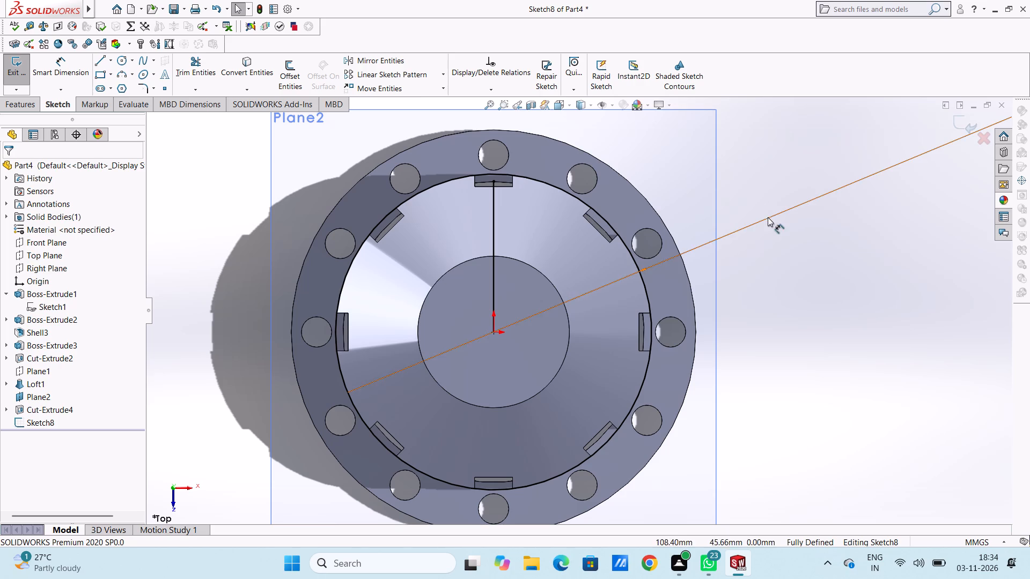
{"action": "scroll", "coordinate": [770, 230], "scroll_direction": "up", "scroll_amount": 1}
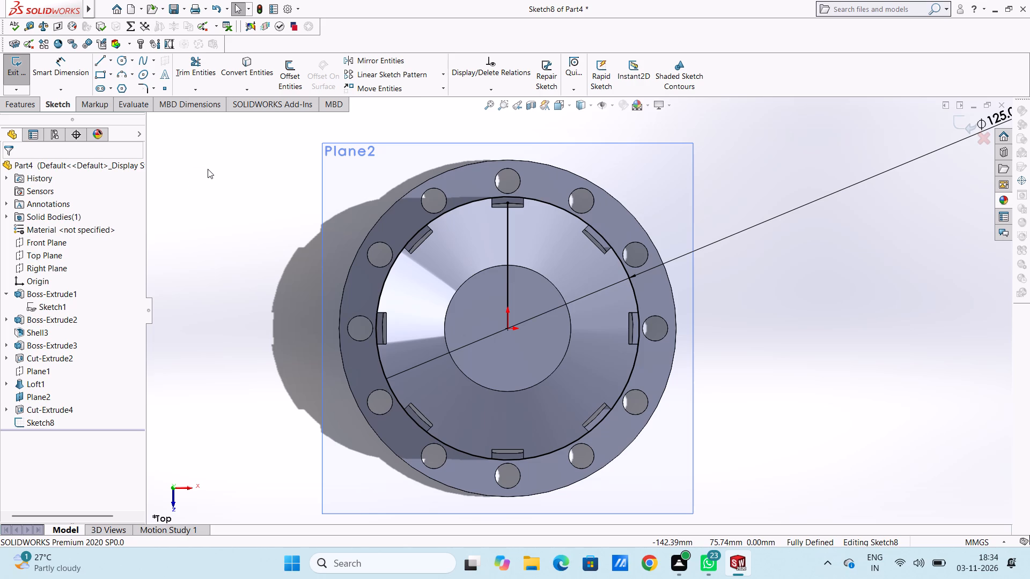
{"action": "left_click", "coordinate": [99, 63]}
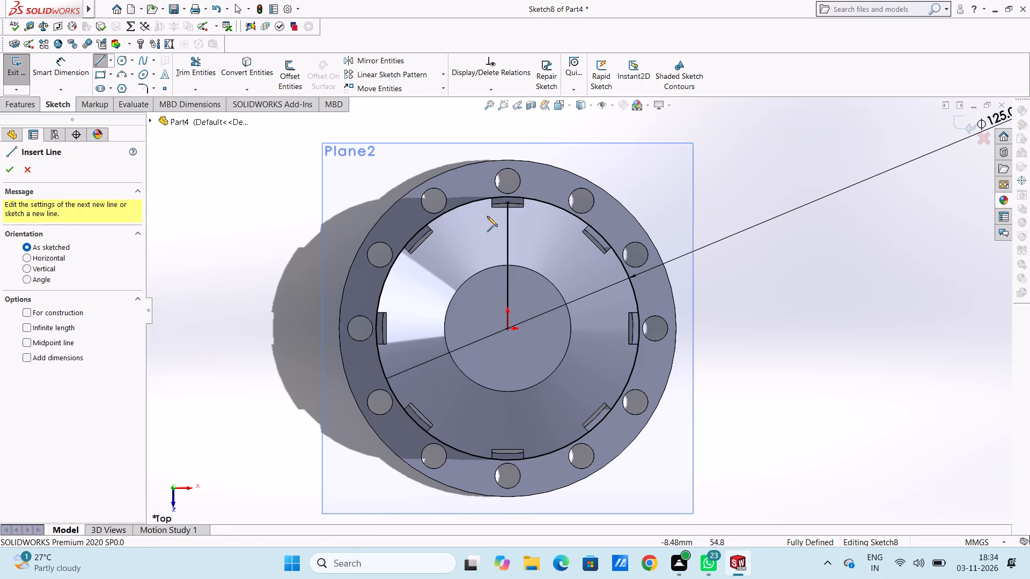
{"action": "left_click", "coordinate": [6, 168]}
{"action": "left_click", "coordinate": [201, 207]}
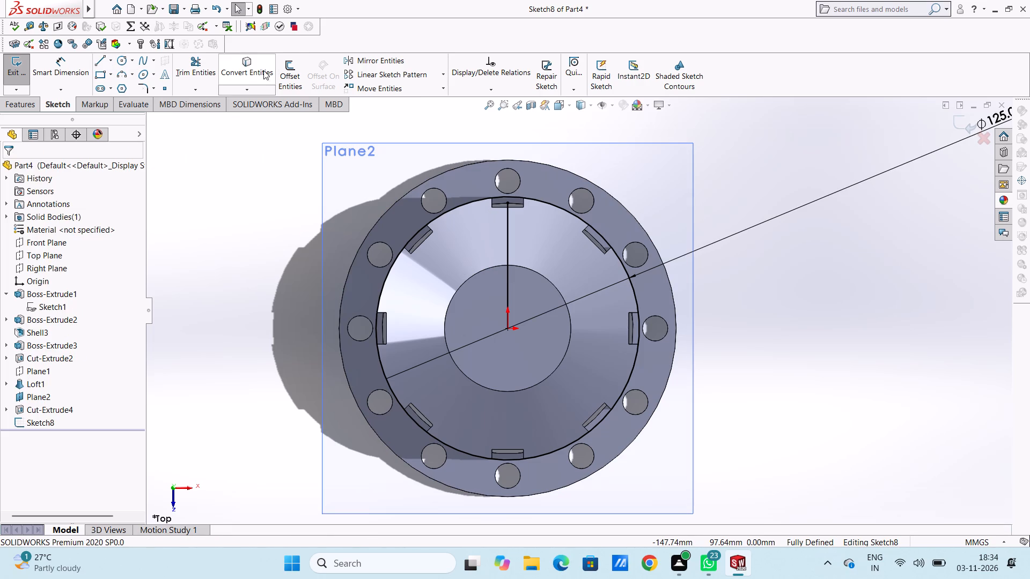
Offset the vertical centre line by 4 mm in both directions, with dimensions added.
{"action": "left_click", "coordinate": [286, 66]}
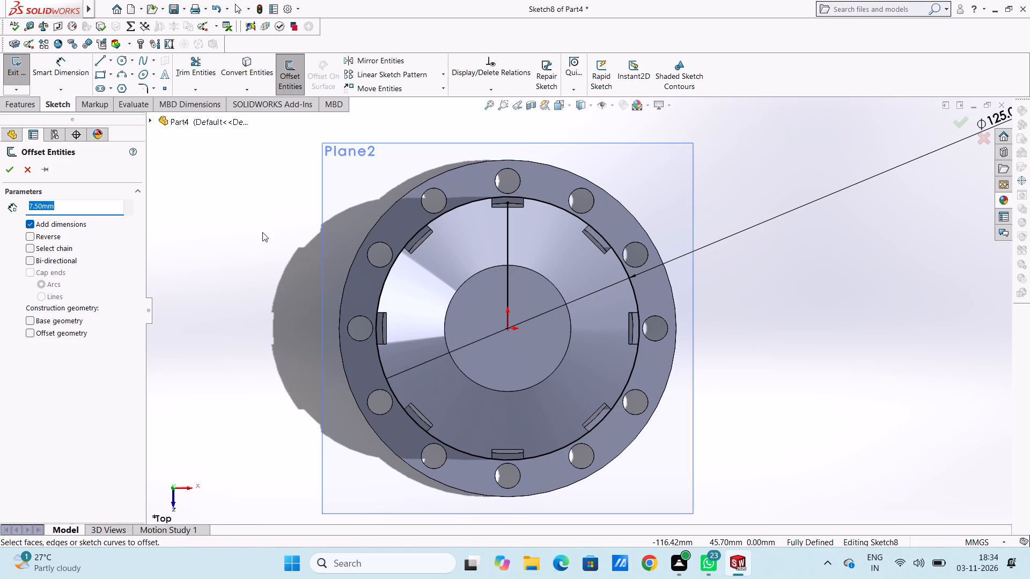
{"action": "key", "text": "4"}
{"action": "key", "text": "Return"}
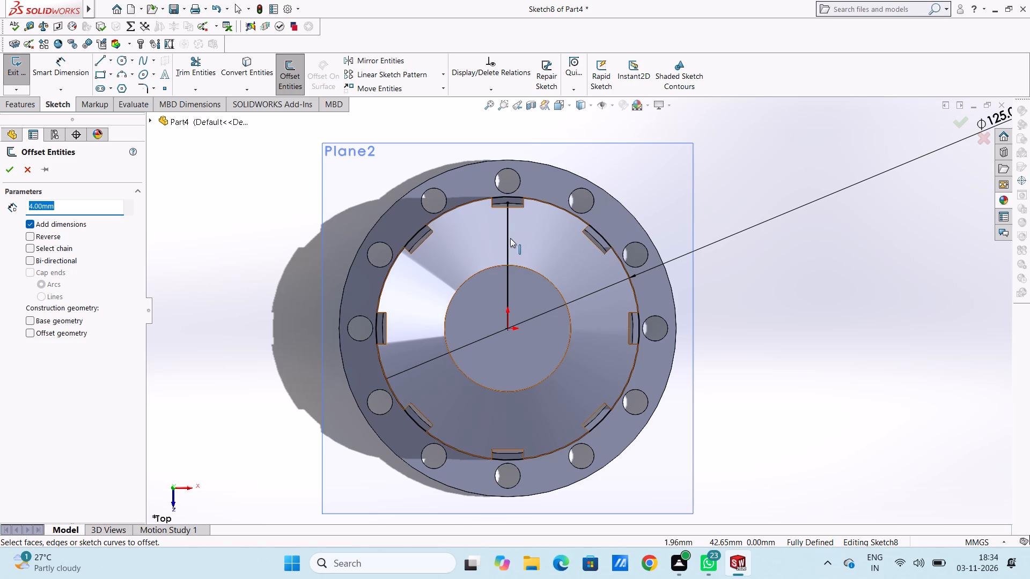
{"action": "left_click", "coordinate": [509, 238]}
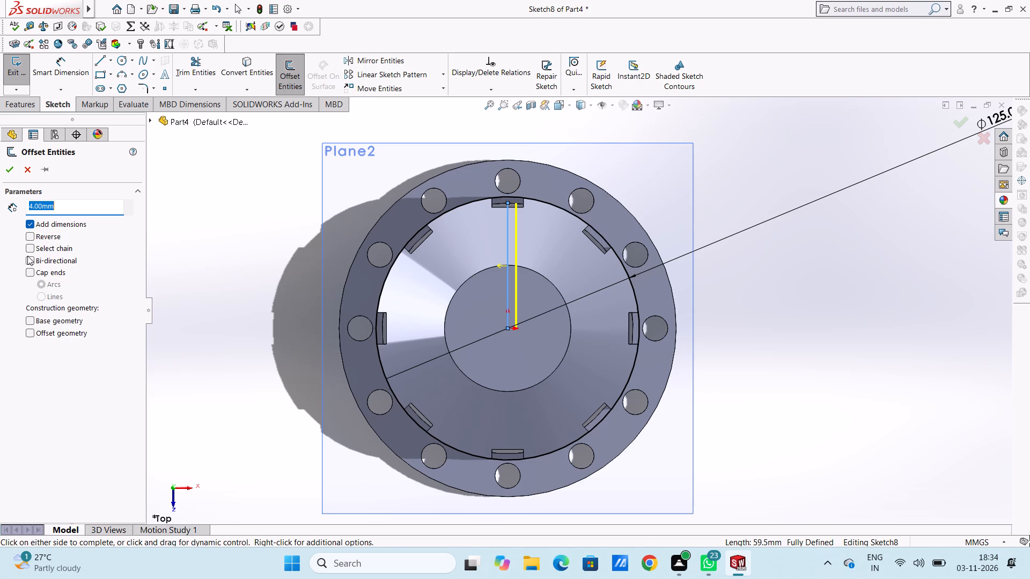
{"action": "left_click", "coordinate": [32, 261]}
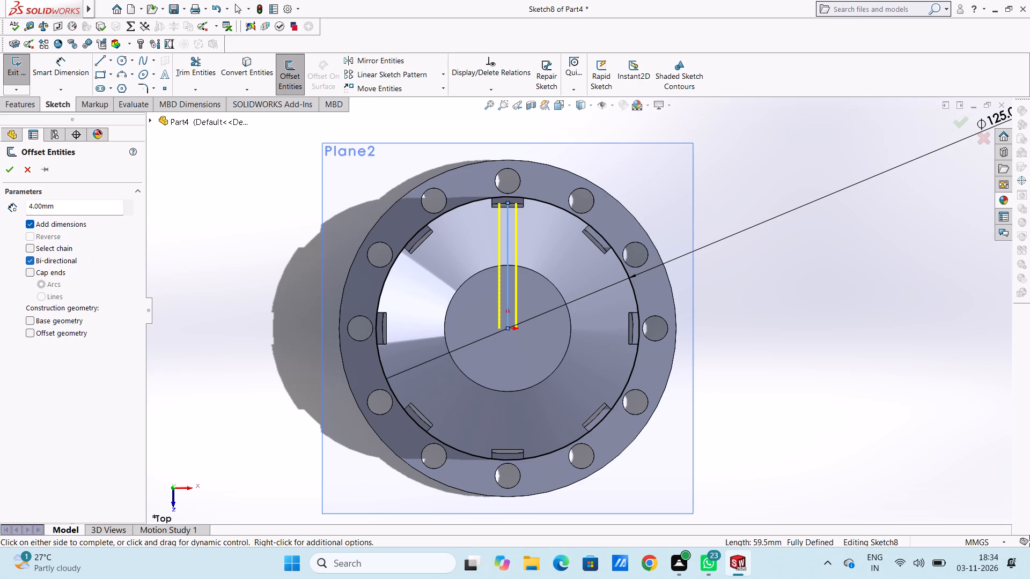
{"action": "left_click", "coordinate": [9, 170]}
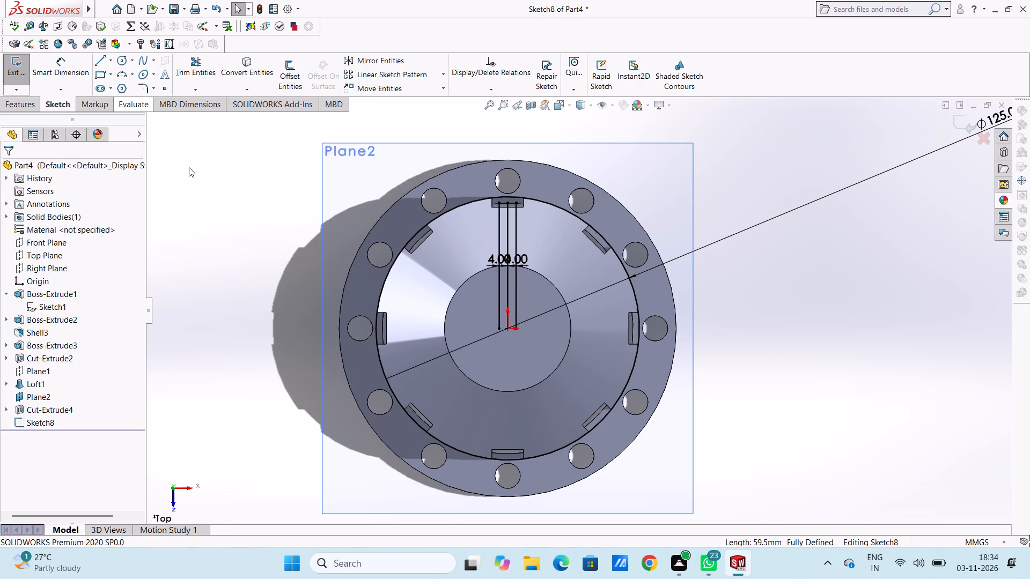
Draw an 8 mm horizontal line joining the upper ends of the two offset lines at the top edge cut.
{"action": "scroll", "coordinate": [524, 285], "scroll_direction": "down", "scroll_amount": 2}
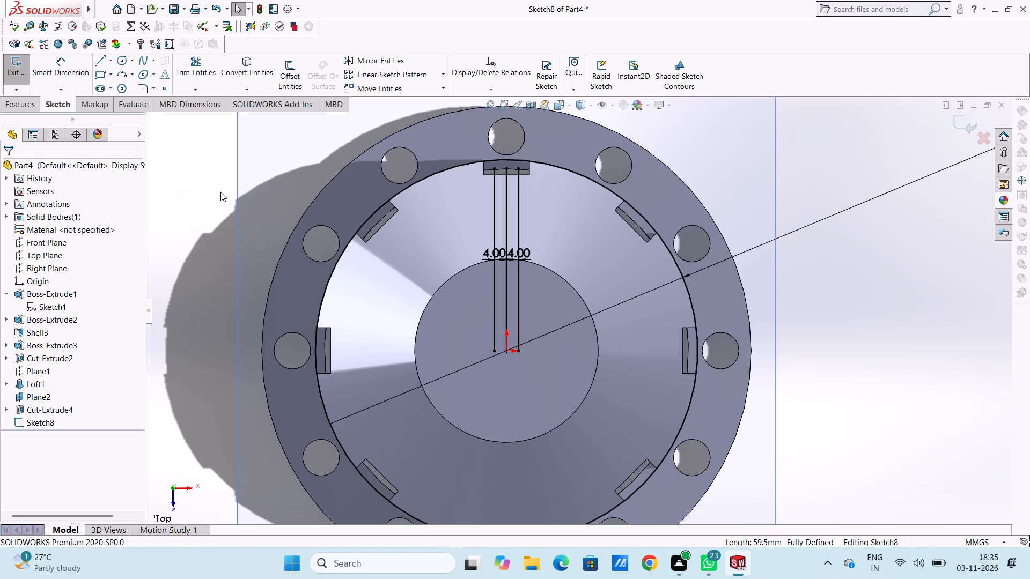
{"action": "scroll", "coordinate": [519, 167], "scroll_direction": "up", "scroll_amount": 1}
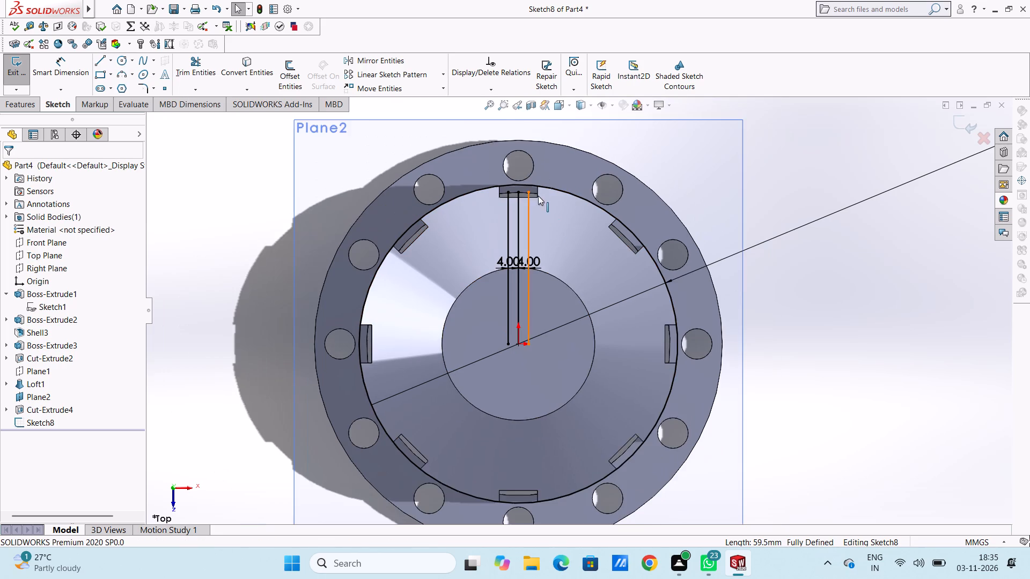
{"action": "scroll", "coordinate": [538, 196], "scroll_direction": "down", "scroll_amount": 4}
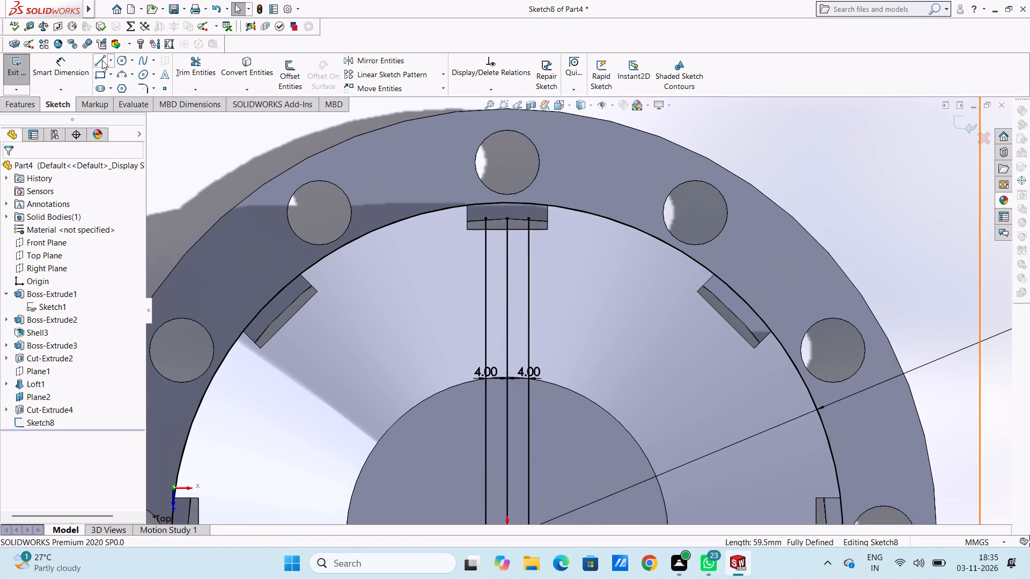
{"action": "left_click", "coordinate": [102, 60]}
{"action": "scroll", "coordinate": [517, 234], "scroll_direction": "down", "scroll_amount": 5}
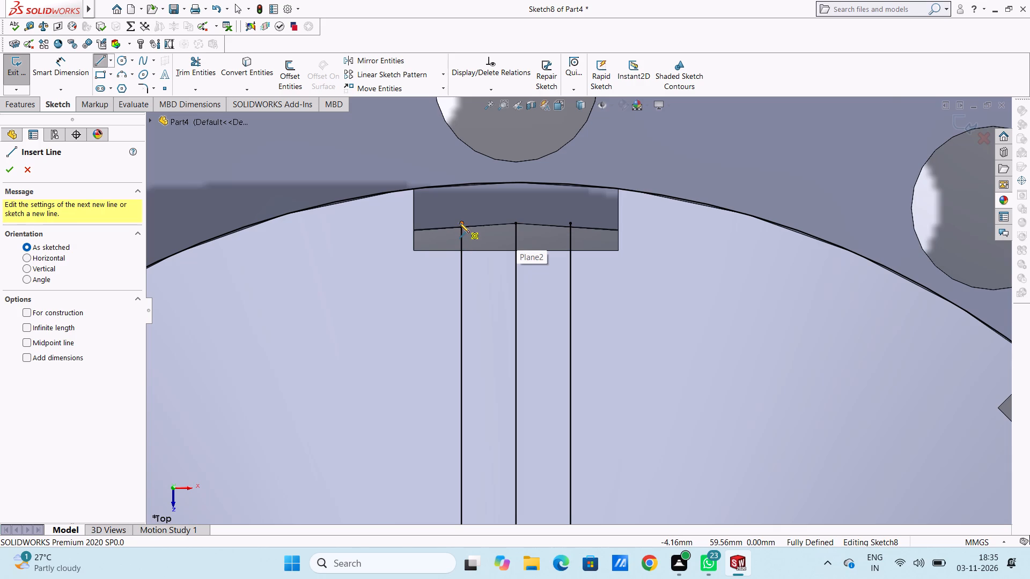
{"action": "left_click", "coordinate": [459, 222]}
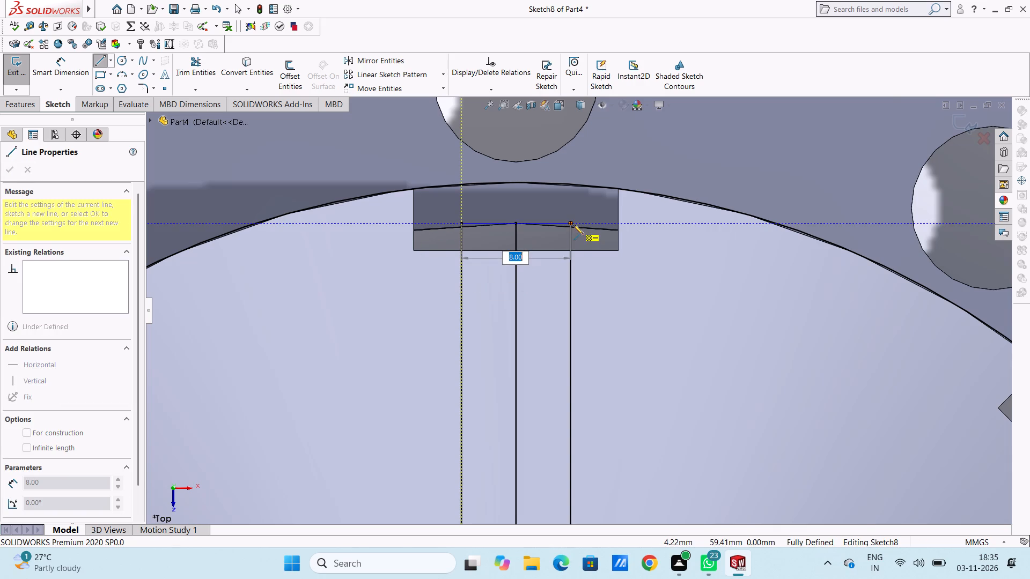
{"action": "left_click", "coordinate": [573, 225]}
{"action": "right_click", "coordinate": [628, 165]}
{"action": "left_click", "coordinate": [643, 173]}
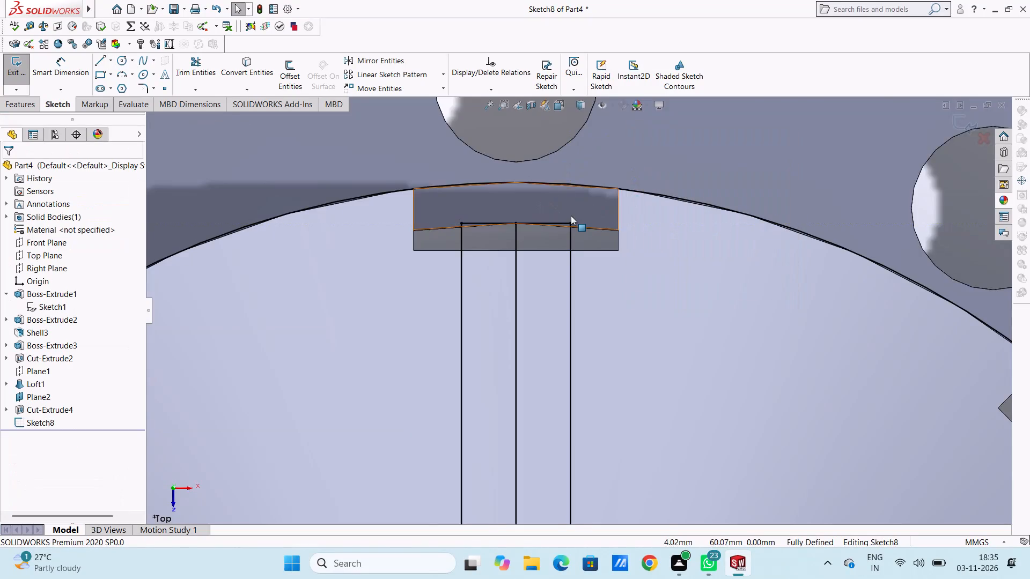
Offset the 8 mm horizontal line by 28 mm towards the origin, in one direction only.
{"action": "scroll", "coordinate": [571, 216], "scroll_direction": "up", "scroll_amount": 2}
{"action": "left_click", "coordinate": [537, 185]}
{"action": "scroll", "coordinate": [537, 185], "scroll_direction": "up", "scroll_amount": 5}
{"action": "scroll", "coordinate": [568, 373], "scroll_direction": "down", "scroll_amount": 3}
{"action": "left_click", "coordinate": [569, 200]}
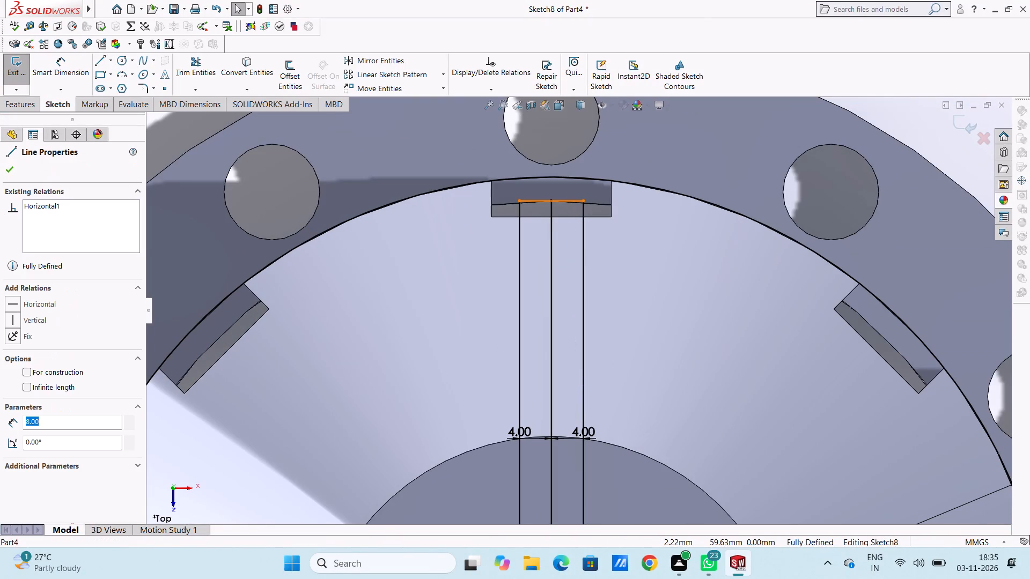
{"action": "scroll", "coordinate": [553, 223], "scroll_direction": "up", "scroll_amount": 4}
{"action": "scroll", "coordinate": [455, 280], "scroll_direction": "up", "scroll_amount": 2}
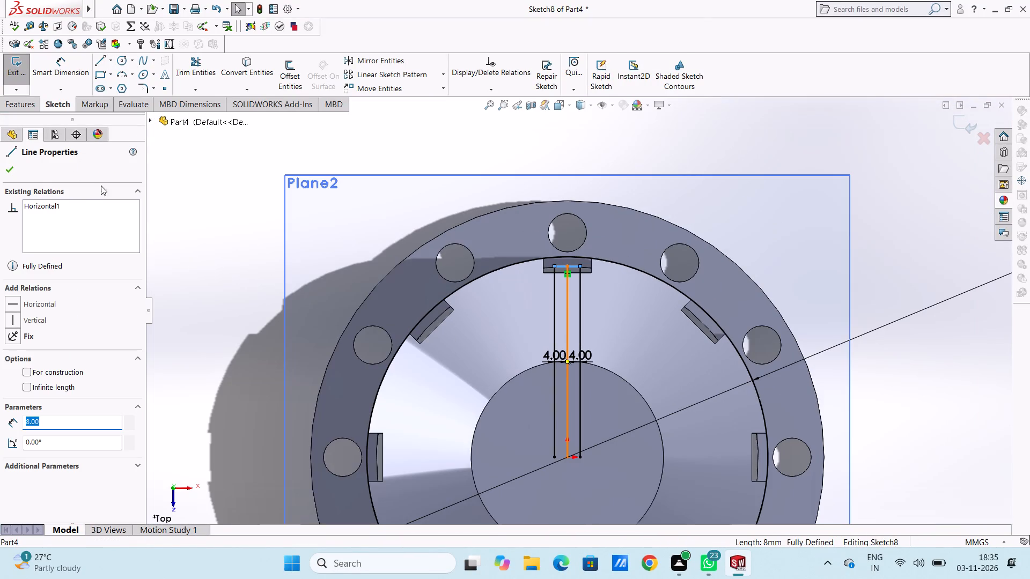
{"action": "left_click", "coordinate": [287, 74]}
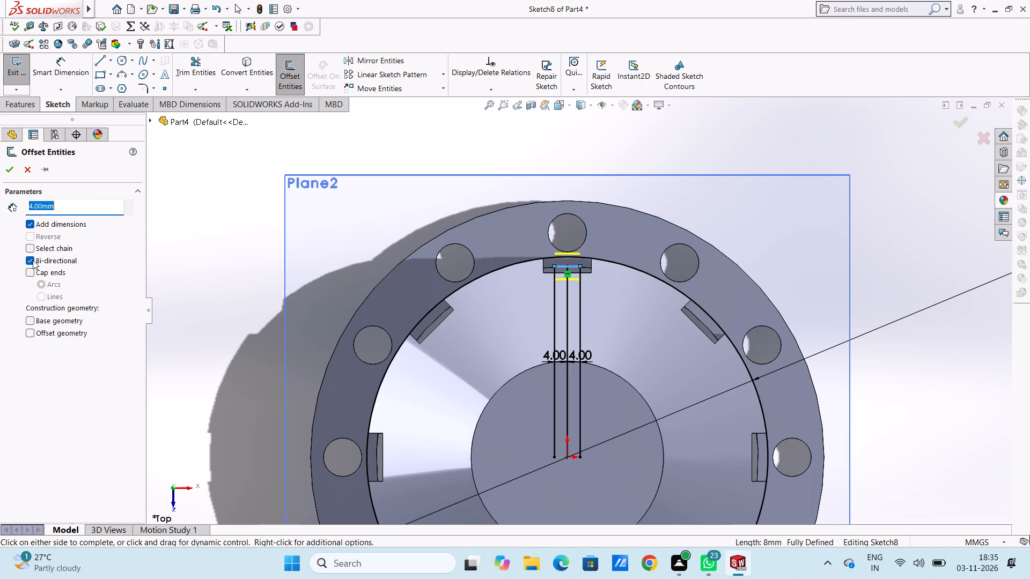
{"action": "left_click", "coordinate": [33, 255]}
{"action": "double_click", "coordinate": [101, 206]}
{"action": "type", "text": "20"}
{"action": "key", "text": "Return"}
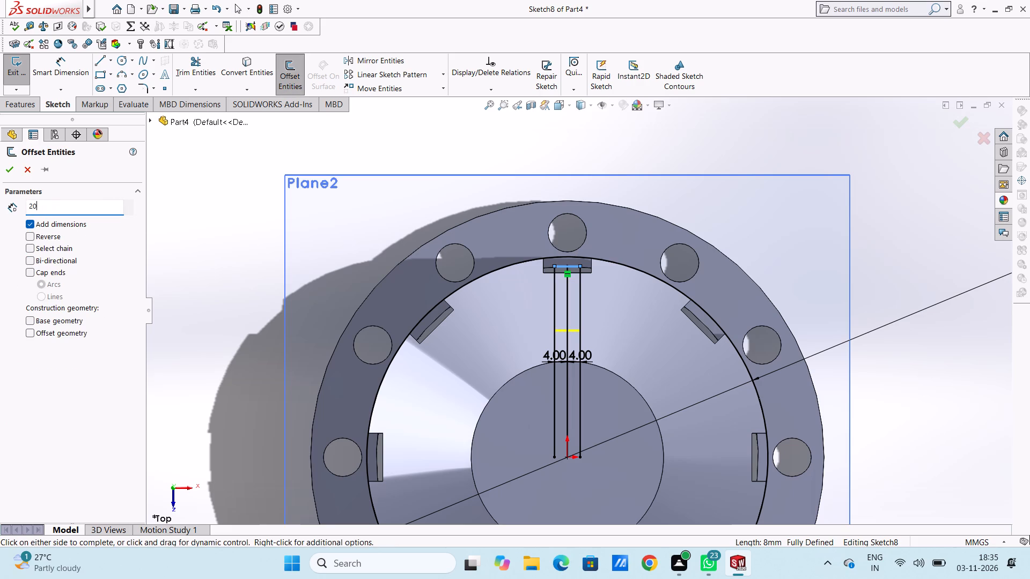
{"action": "type", "text": "25"}
{"action": "key", "text": "Return"}
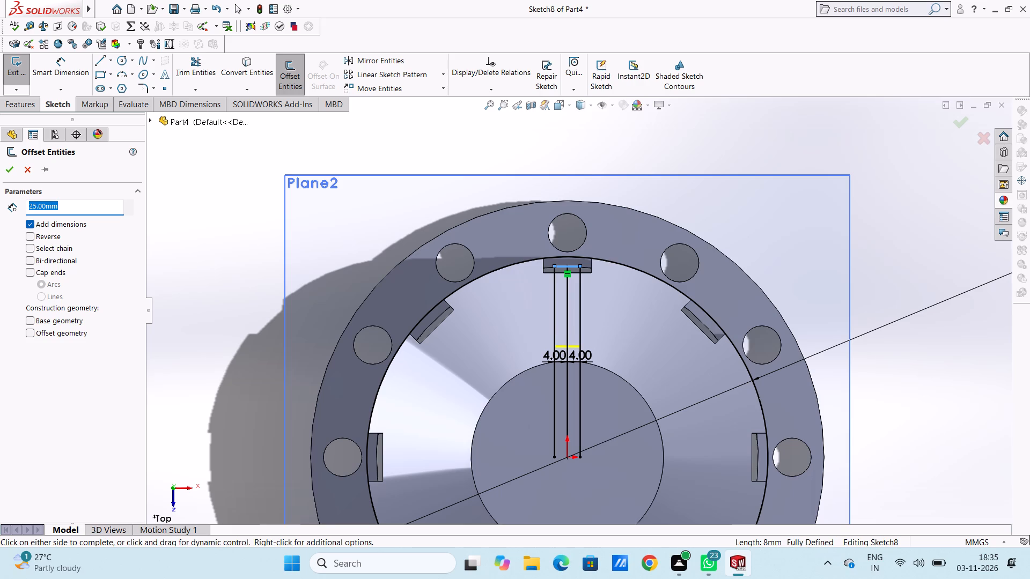
{"action": "type", "text": "28"}
{"action": "key", "text": "Return"}
{"action": "left_click", "coordinate": [10, 172]}
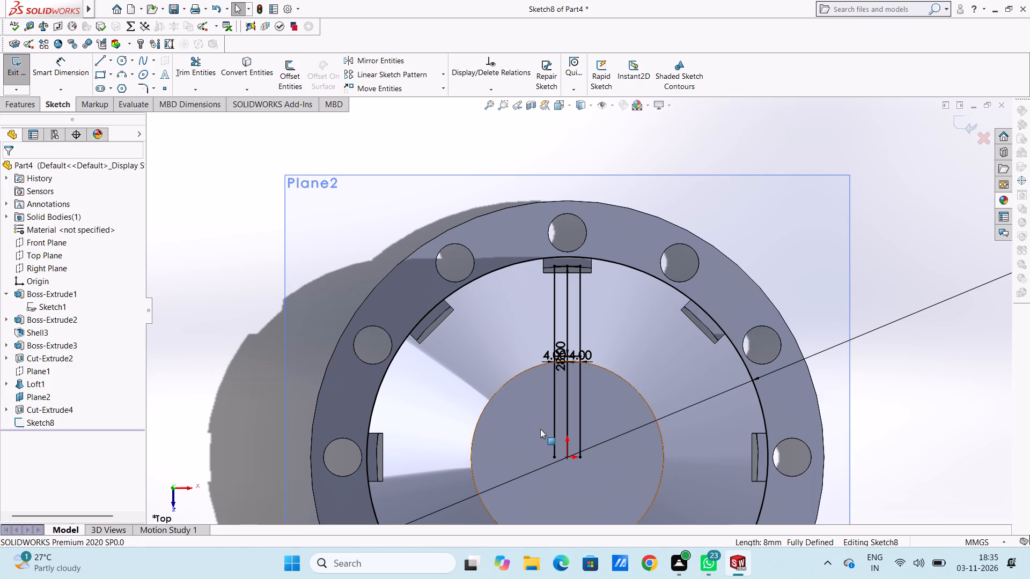
Trim the three vertical lines below the offset line and remove the remaining centre line, leaving a closed narrow rectangle.
{"action": "left_click", "coordinate": [200, 69]}
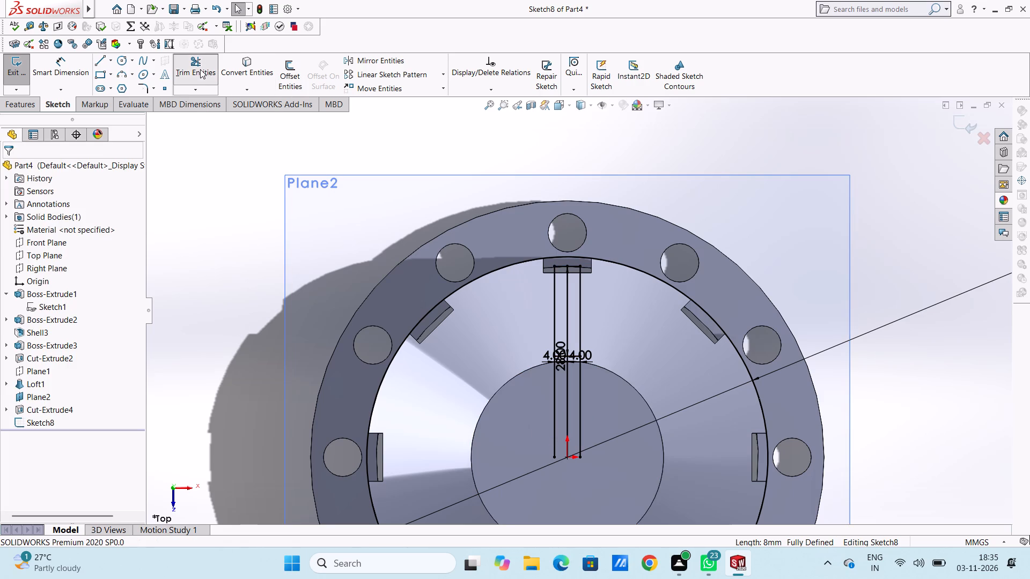
{"action": "left_click", "coordinate": [555, 417]}
{"action": "left_click", "coordinate": [569, 411]}
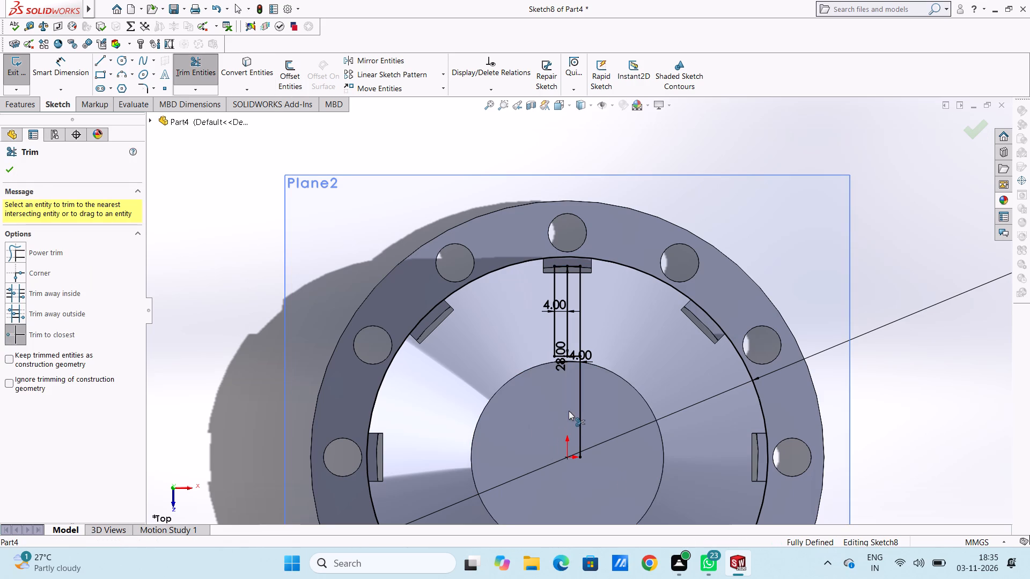
{"action": "left_click", "coordinate": [582, 407]}
{"action": "left_click", "coordinate": [567, 328]}
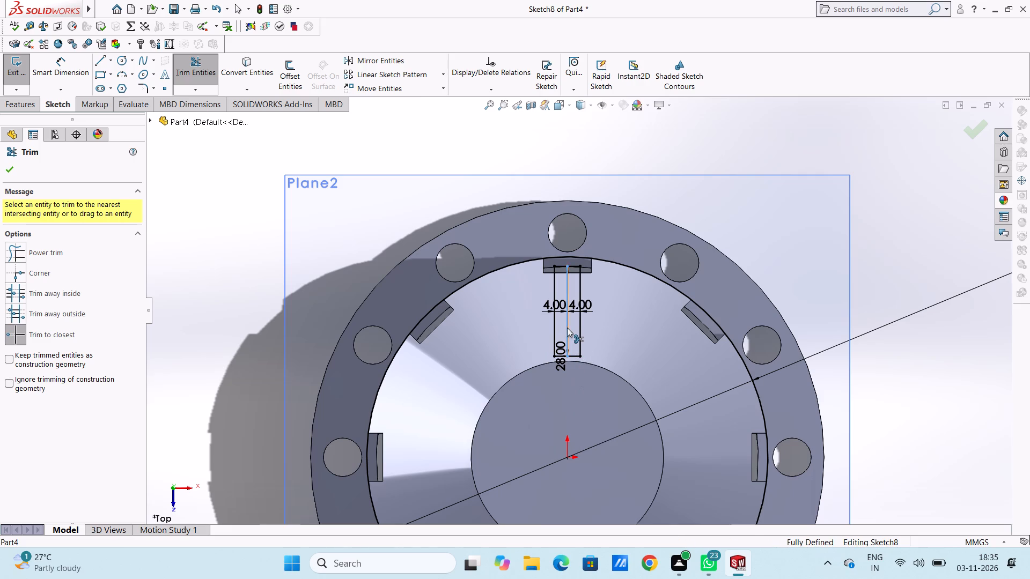
{"action": "left_click", "coordinate": [10, 170]}
{"action": "left_click", "coordinate": [243, 242]}
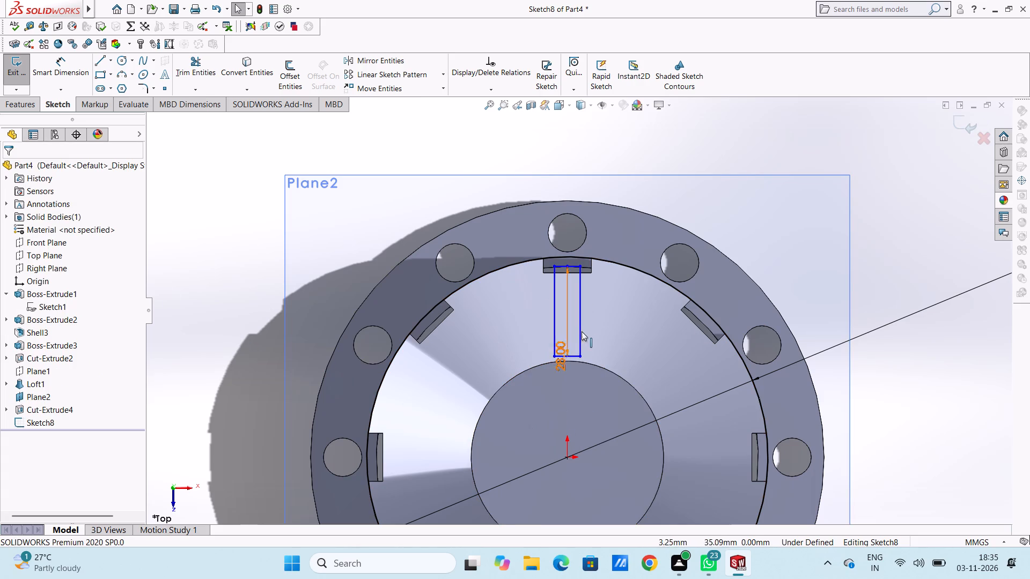
Move the rectangle's 28 mm length dimension outside the flange, clear of the profile.
{"action": "left_click_drag", "start_coordinate": [565, 343], "coordinate": [295, 340]}
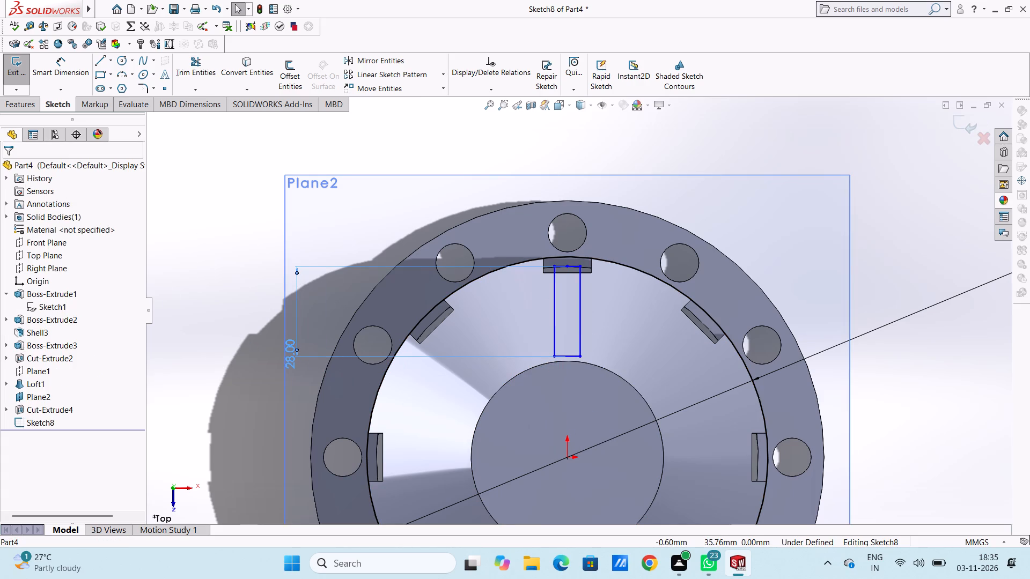
{"action": "left_click", "coordinate": [226, 247]}
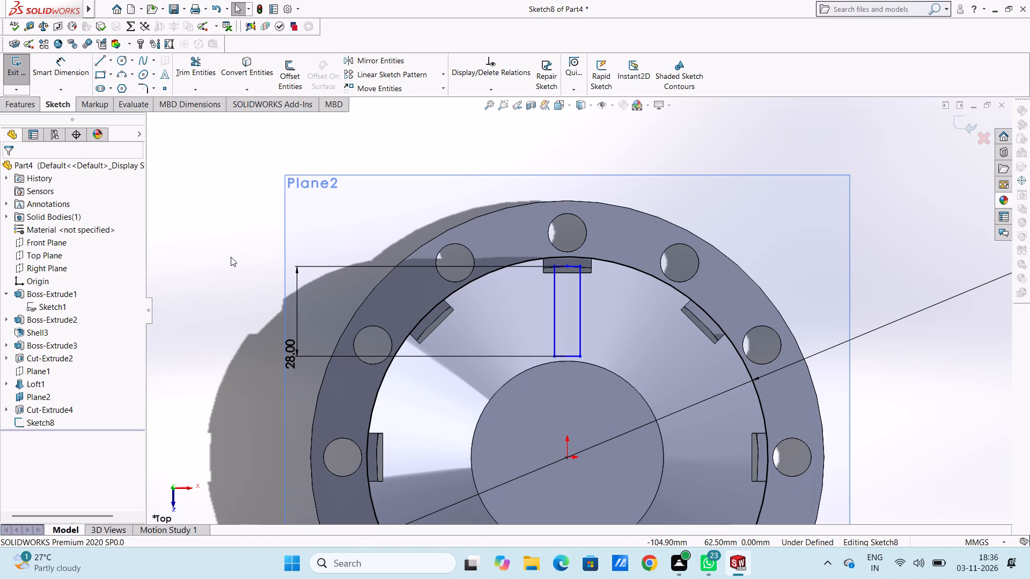
Set the narrow rectangle's length dimension to 27 mm.
{"action": "scroll", "coordinate": [580, 274], "scroll_direction": "down", "scroll_amount": 2}
{"action": "scroll", "coordinate": [585, 304], "scroll_direction": "up", "scroll_amount": 1}
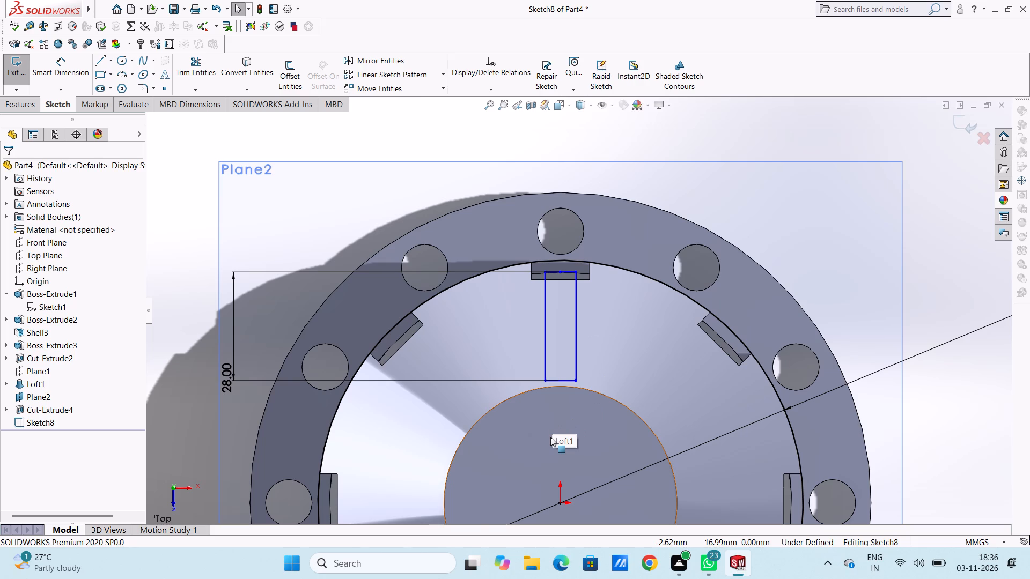
{"action": "scroll", "coordinate": [550, 437], "scroll_direction": "up", "scroll_amount": 1}
{"action": "double_click", "coordinate": [290, 360]}
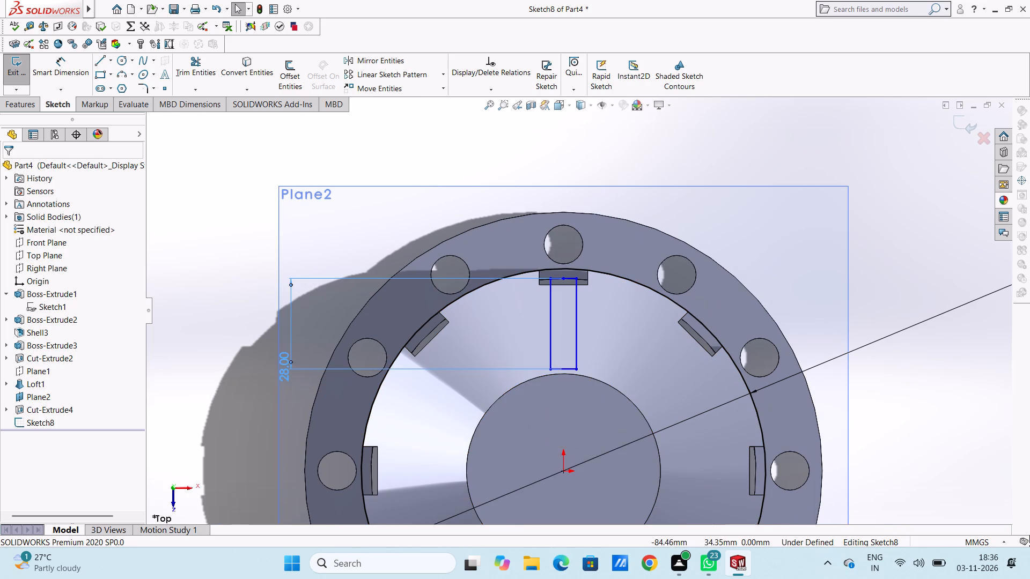
{"action": "type", "text": "27"}
{"action": "key", "text": "Return"}
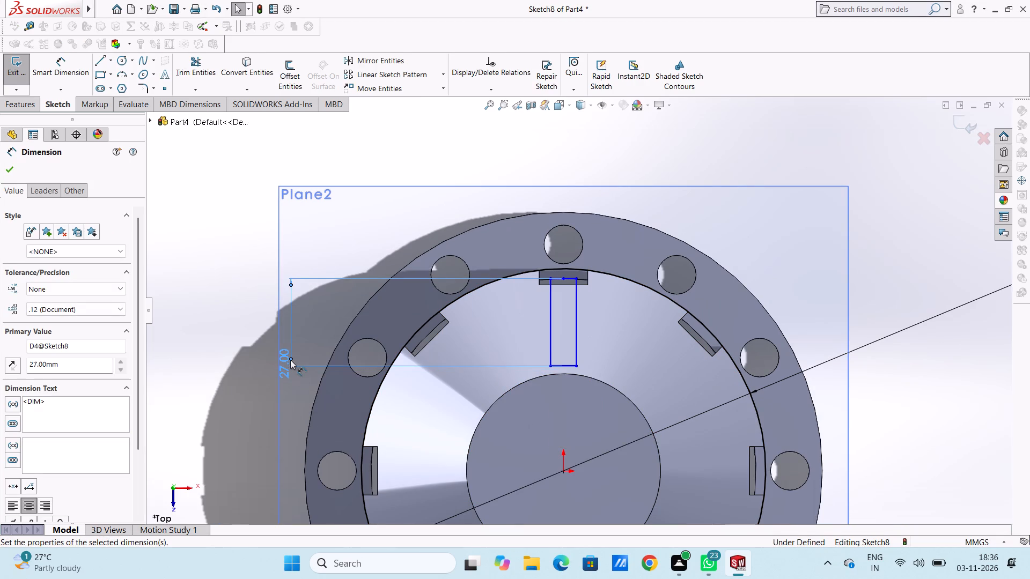
{"action": "left_click", "coordinate": [242, 308]}
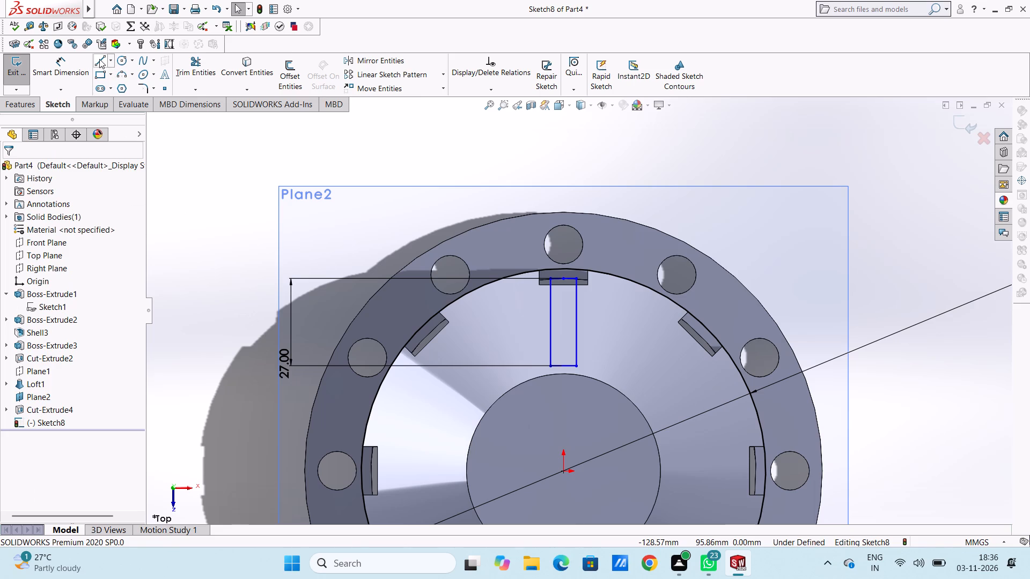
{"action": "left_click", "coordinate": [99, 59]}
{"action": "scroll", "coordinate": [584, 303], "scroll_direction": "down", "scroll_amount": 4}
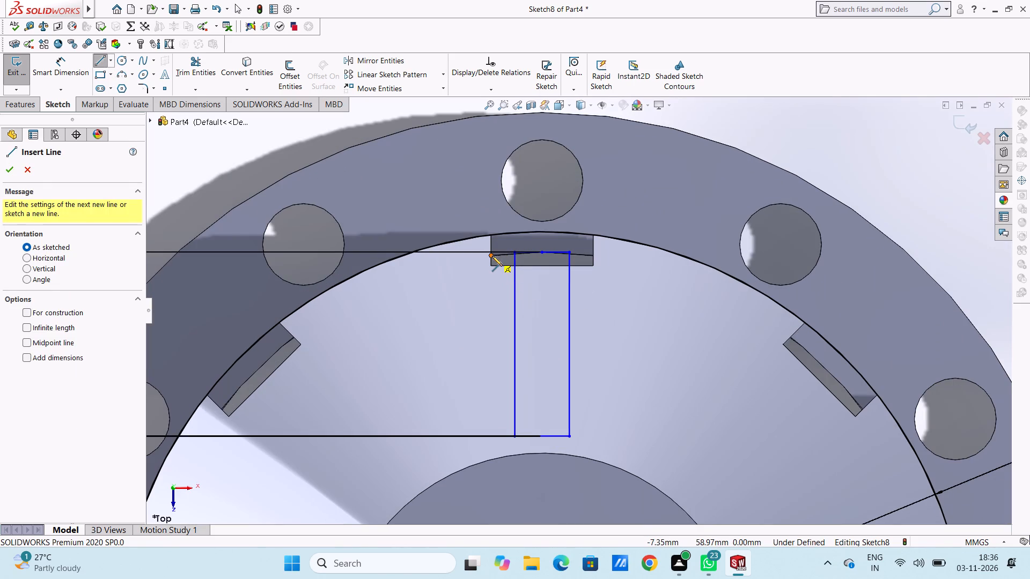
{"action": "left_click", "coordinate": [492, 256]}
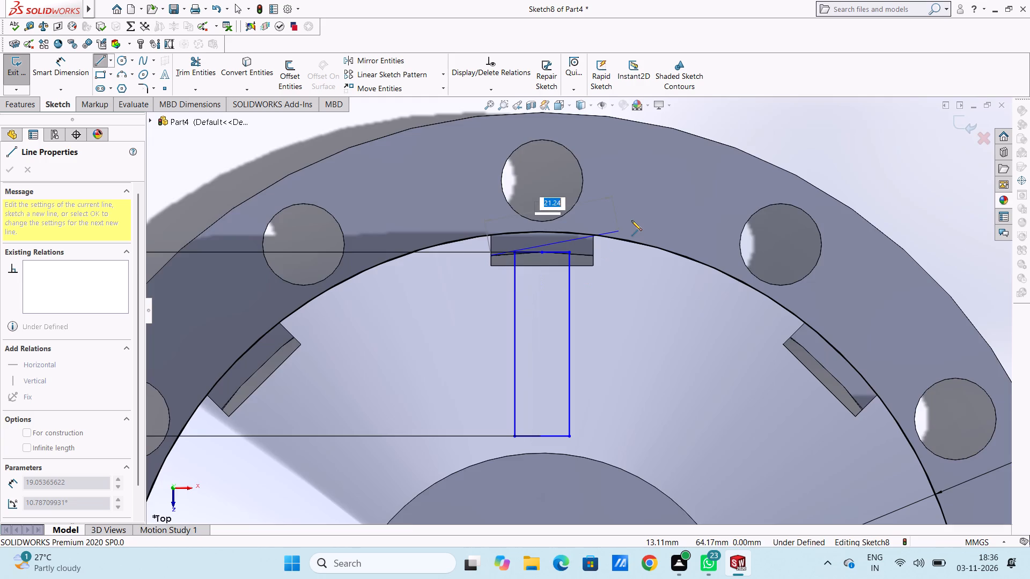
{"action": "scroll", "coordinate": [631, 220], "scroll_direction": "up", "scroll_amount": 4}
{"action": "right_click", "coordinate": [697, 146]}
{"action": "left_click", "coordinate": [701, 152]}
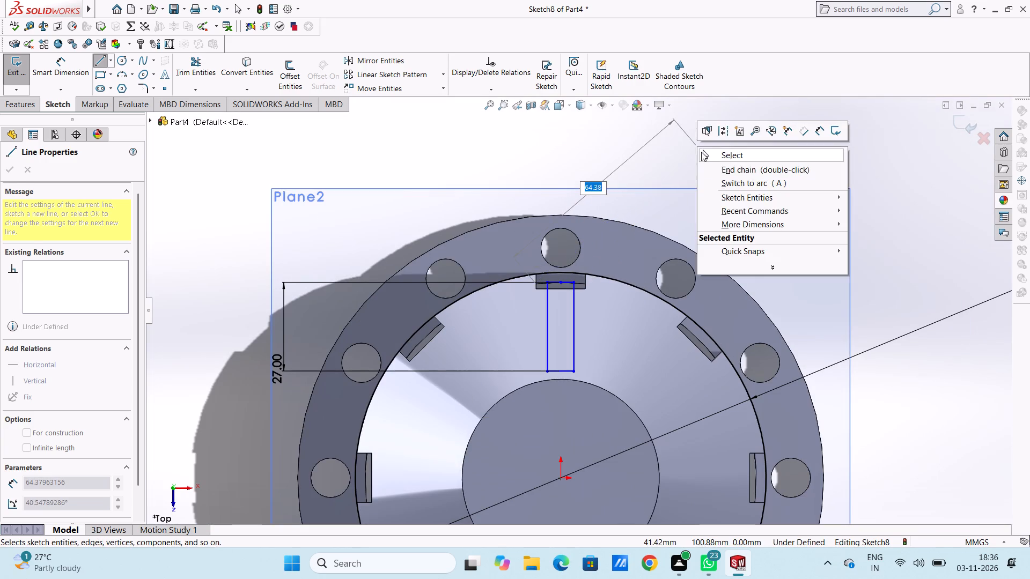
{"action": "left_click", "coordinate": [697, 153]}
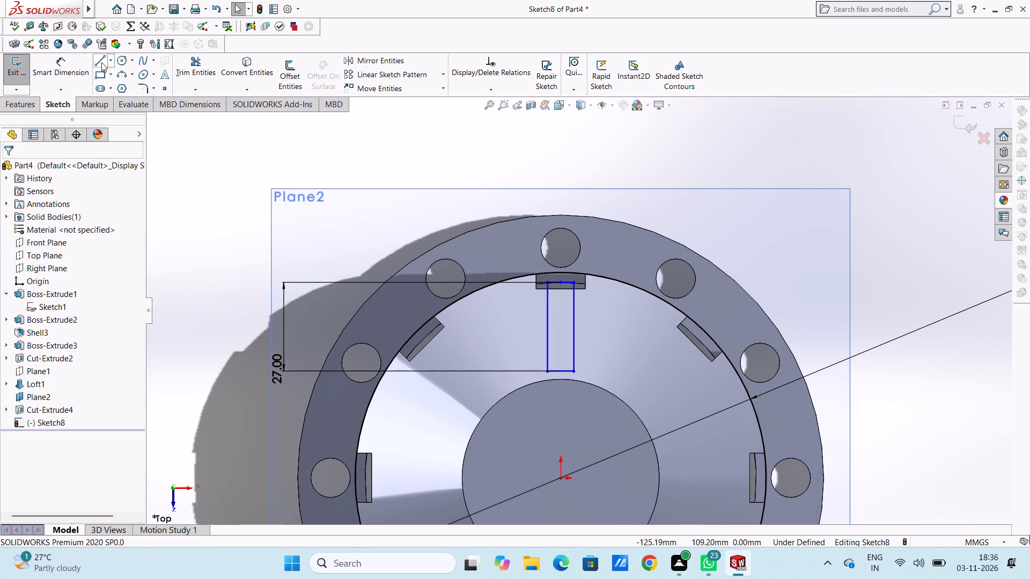
Draw a closed tapered outline joining the upper edge cut's two inner corners to the narrow rectangle's end nearest the origin, 15 mm across the wide end.
{"action": "left_click", "coordinate": [101, 62]}
{"action": "scroll", "coordinate": [599, 373], "scroll_direction": "down", "scroll_amount": 3}
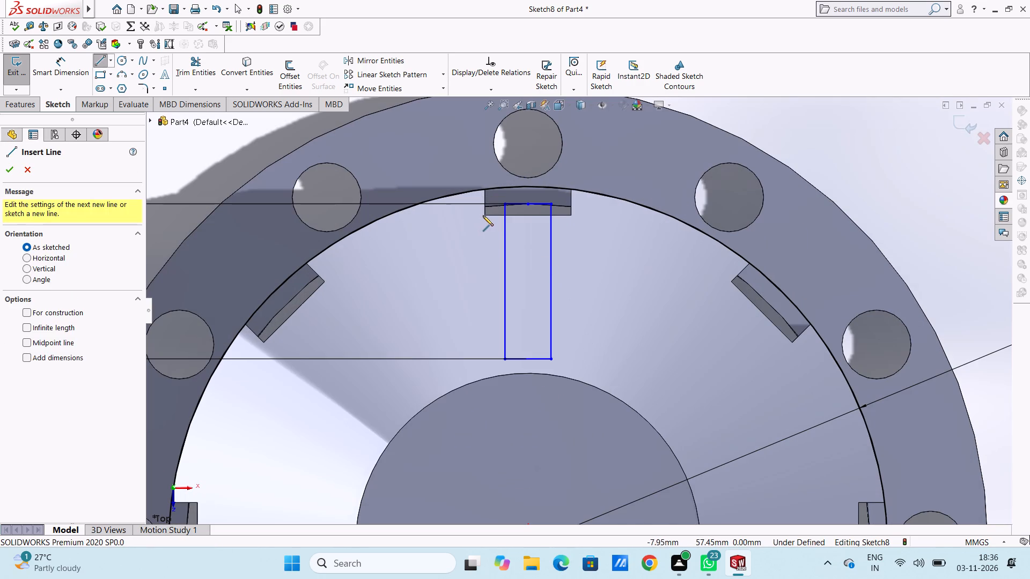
{"action": "left_click", "coordinate": [483, 216]}
{"action": "left_click", "coordinate": [503, 358]}
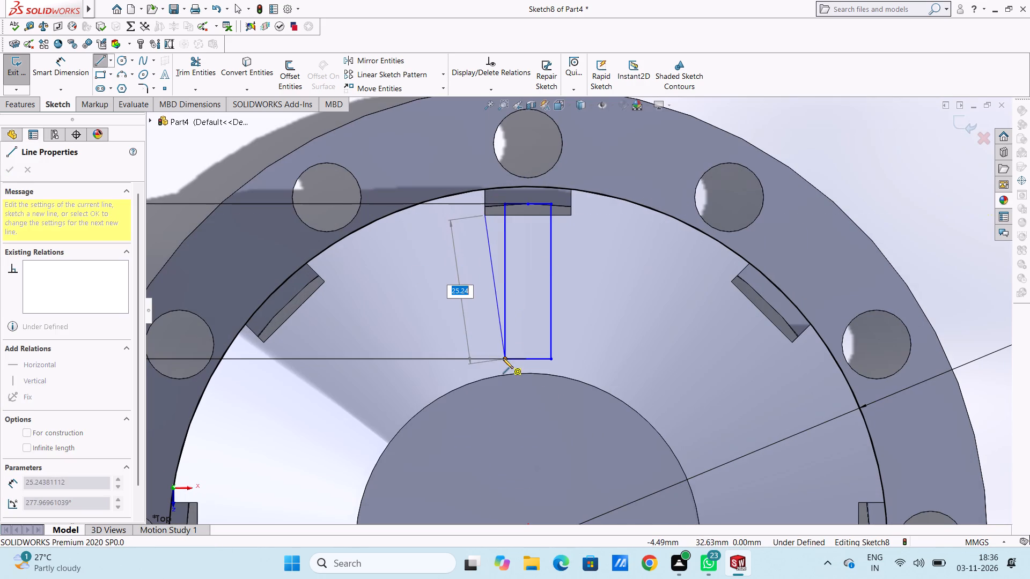
{"action": "left_click", "coordinate": [550, 361]}
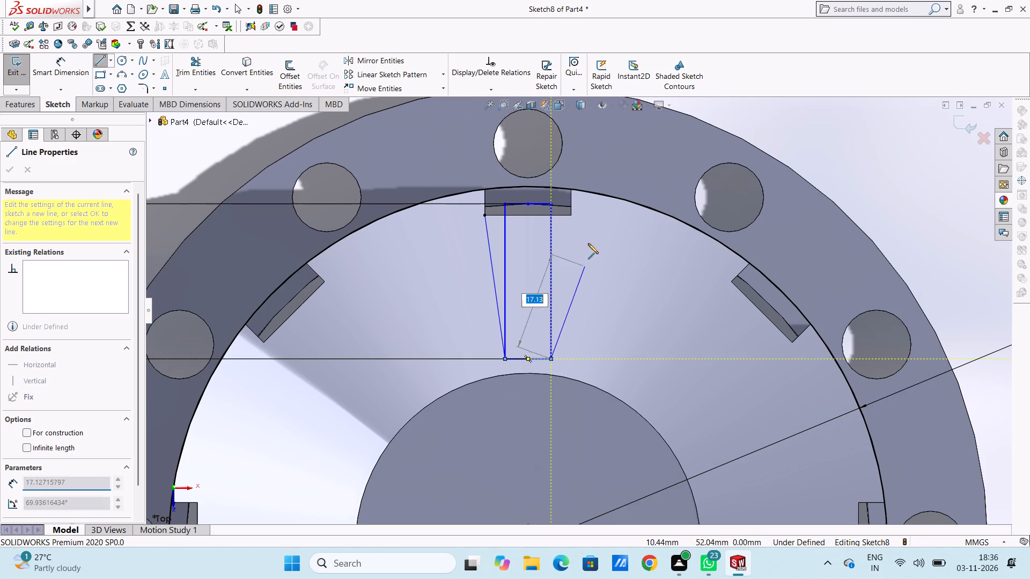
{"action": "left_click", "coordinate": [572, 213]}
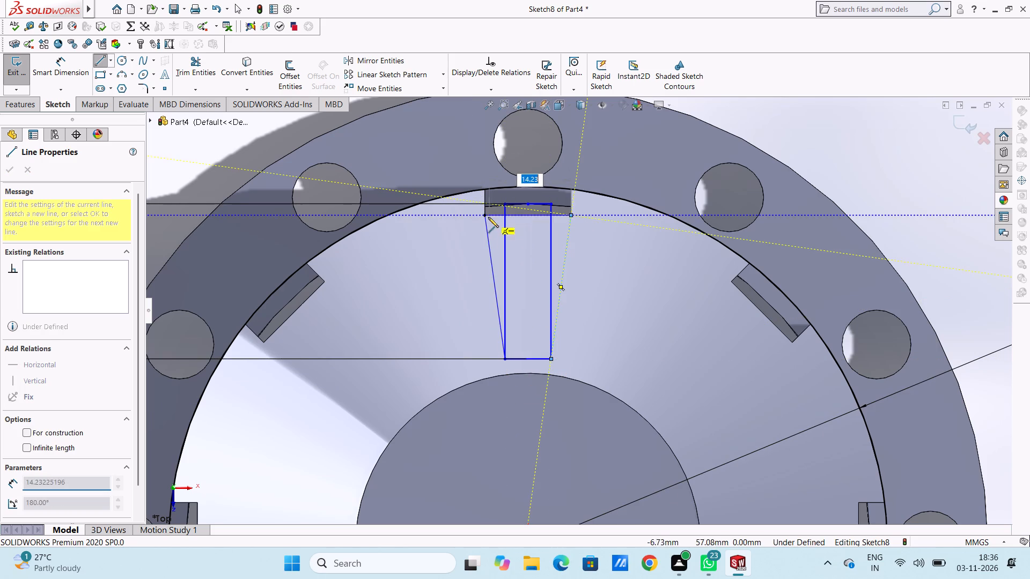
{"action": "left_click", "coordinate": [485, 214]}
{"action": "scroll", "coordinate": [592, 194], "scroll_direction": "up", "scroll_amount": 3}
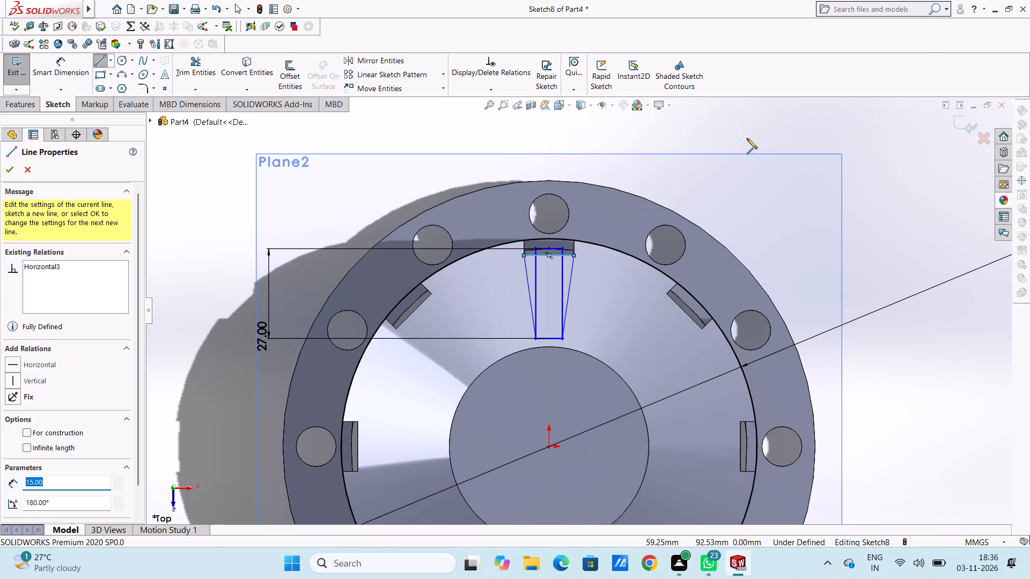
{"action": "right_click", "coordinate": [747, 138]}
{"action": "left_click", "coordinate": [761, 147]}
{"action": "left_click", "coordinate": [743, 155]}
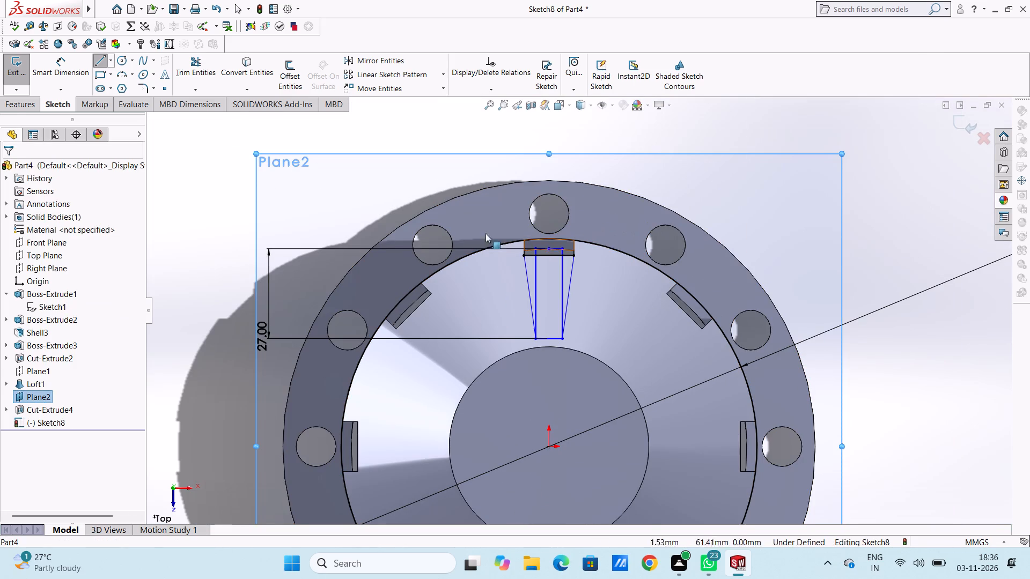
Trim away the rectangle's outer short line and both parallel long sides, leaving only the tapered four-sided profile.
{"action": "left_click", "coordinate": [205, 65]}
{"action": "scroll", "coordinate": [577, 259], "scroll_direction": "down", "scroll_amount": 4}
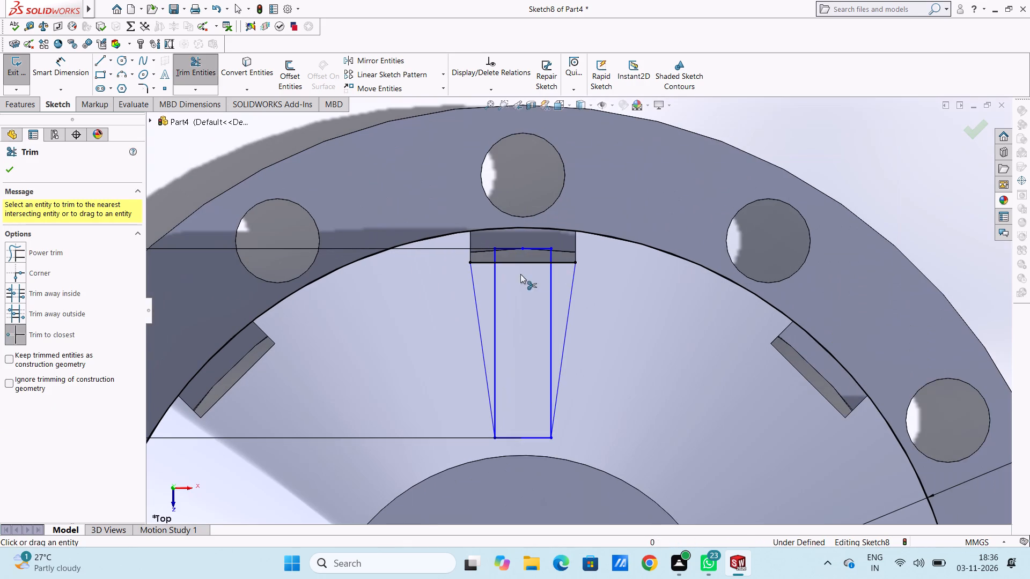
{"action": "left_click", "coordinate": [501, 249]}
{"action": "left_click", "coordinate": [495, 256]}
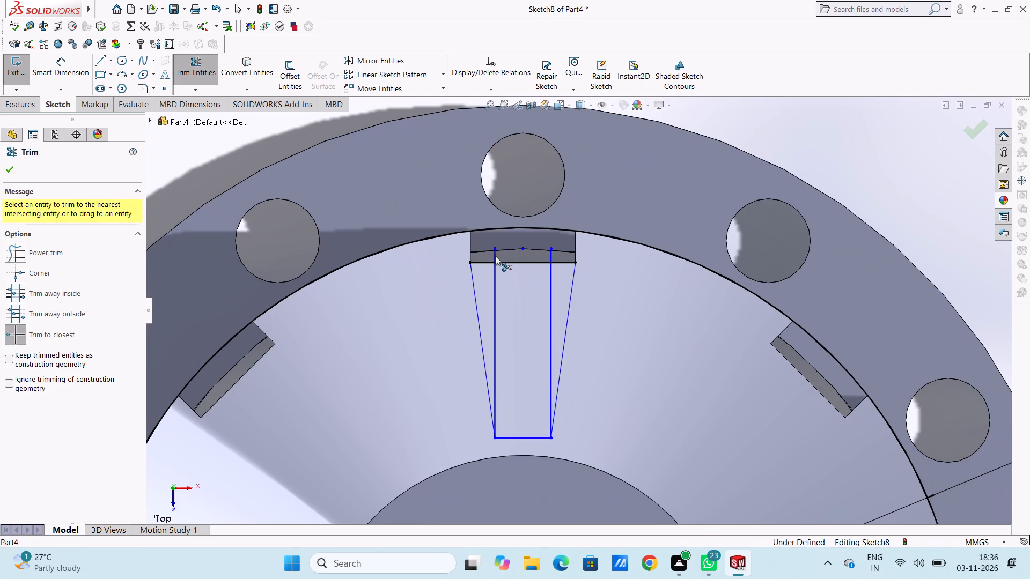
{"action": "left_click", "coordinate": [550, 256]}
{"action": "left_click", "coordinate": [552, 300]}
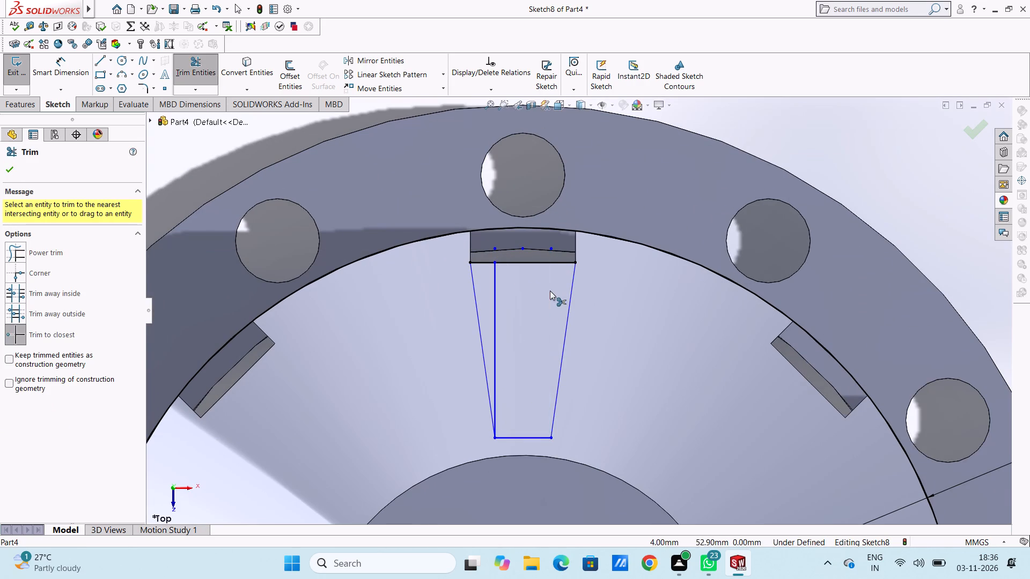
{"action": "scroll", "coordinate": [548, 250], "scroll_direction": "down", "scroll_amount": 5}
{"action": "left_click", "coordinate": [566, 268]}
{"action": "left_click_drag", "start_coordinate": [560, 268], "coordinate": [548, 268]}
{"action": "left_click", "coordinate": [455, 277]}
{"action": "left_click_drag", "start_coordinate": [493, 268], "coordinate": [482, 268]}
{"action": "left_click_drag", "start_coordinate": [437, 276], "coordinate": [423, 268]}
{"action": "double_click", "coordinate": [421, 267]}
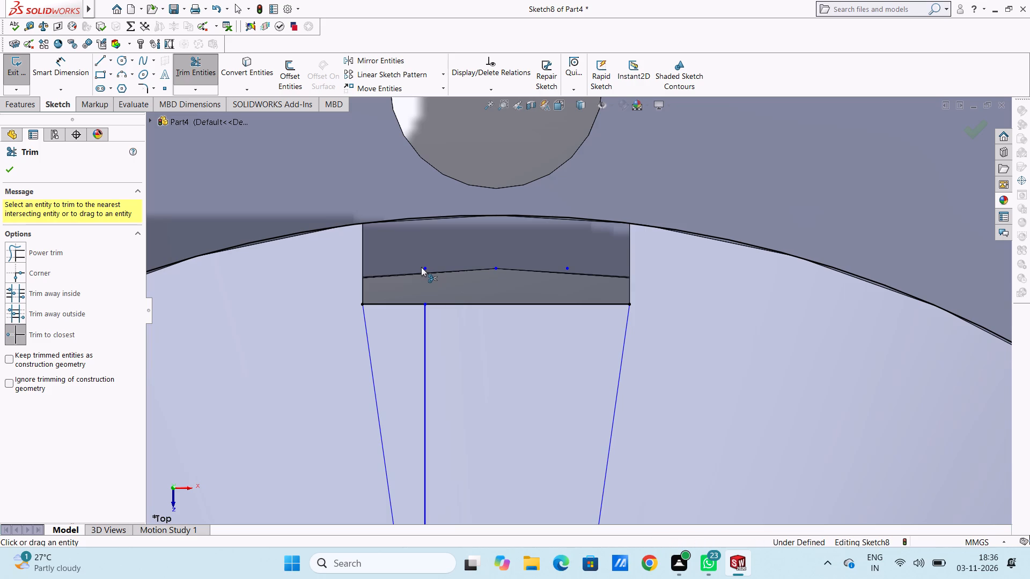
{"action": "left_click", "coordinate": [421, 266]}
{"action": "left_click_drag", "start_coordinate": [422, 265], "coordinate": [423, 274]}
{"action": "left_click", "coordinate": [425, 344]}
{"action": "scroll", "coordinate": [454, 349], "scroll_direction": "up", "scroll_amount": 4}
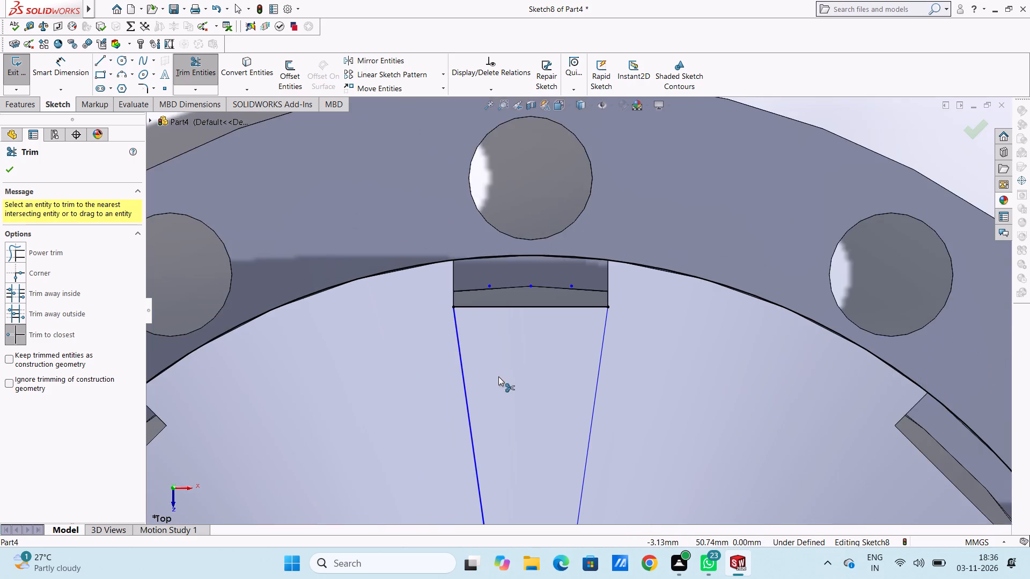
{"action": "scroll", "coordinate": [498, 376], "scroll_direction": "up", "scroll_amount": 4}
{"action": "scroll", "coordinate": [543, 452], "scroll_direction": "up", "scroll_amount": 6}
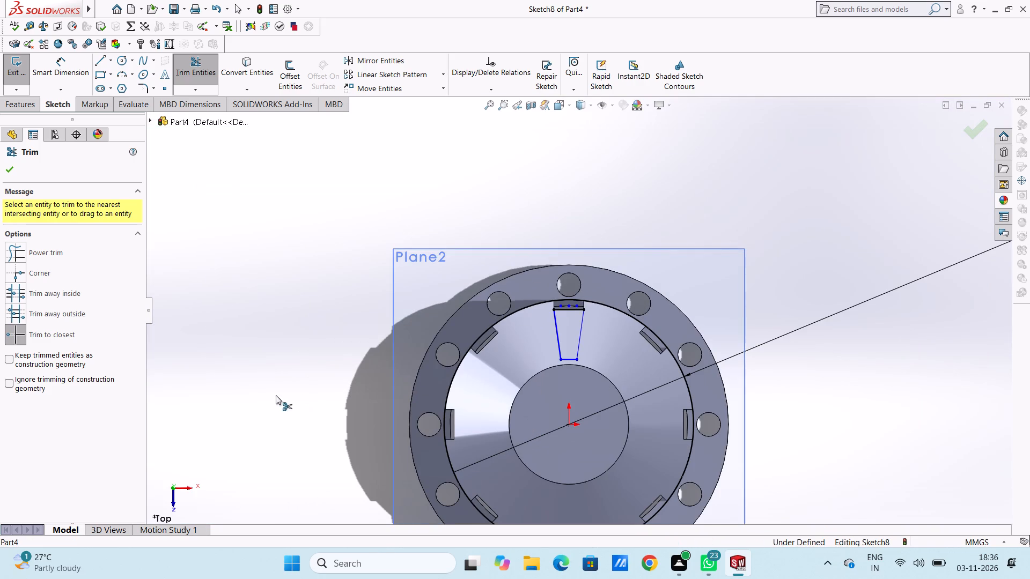
{"action": "middle_click_drag", "start_coordinate": [295, 361], "coordinate": [308, 344]}
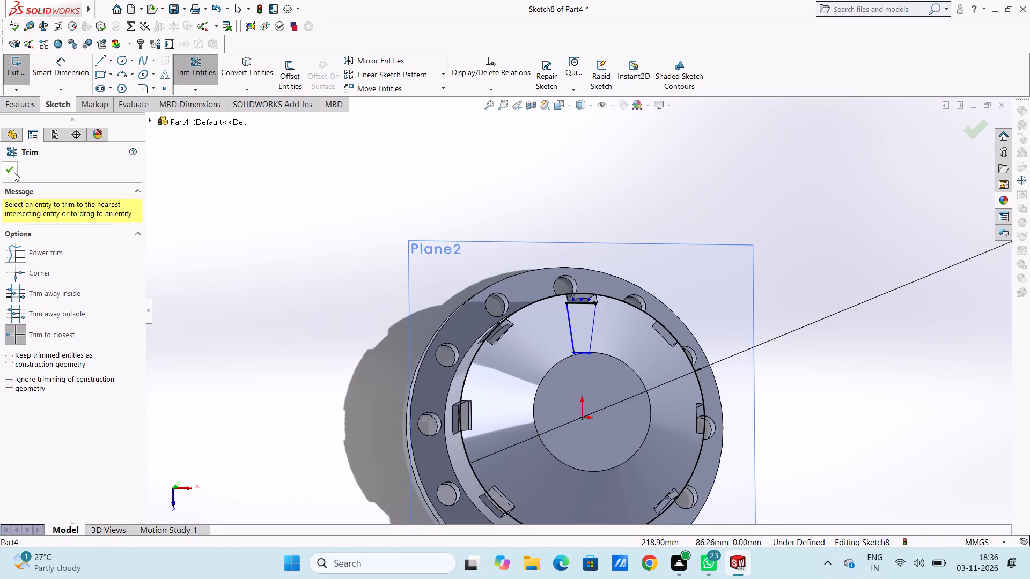
{"action": "left_click", "coordinate": [10, 169]}
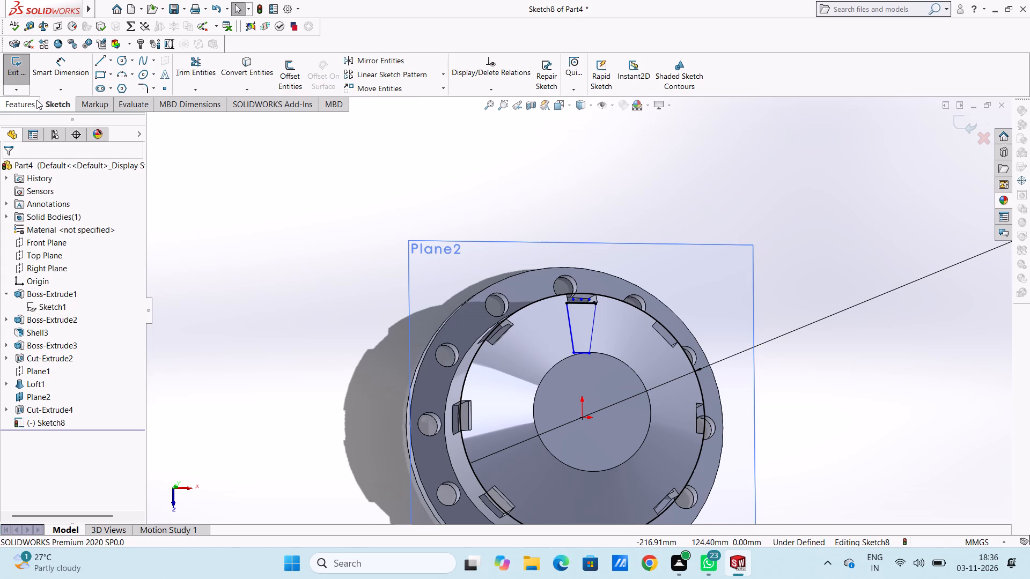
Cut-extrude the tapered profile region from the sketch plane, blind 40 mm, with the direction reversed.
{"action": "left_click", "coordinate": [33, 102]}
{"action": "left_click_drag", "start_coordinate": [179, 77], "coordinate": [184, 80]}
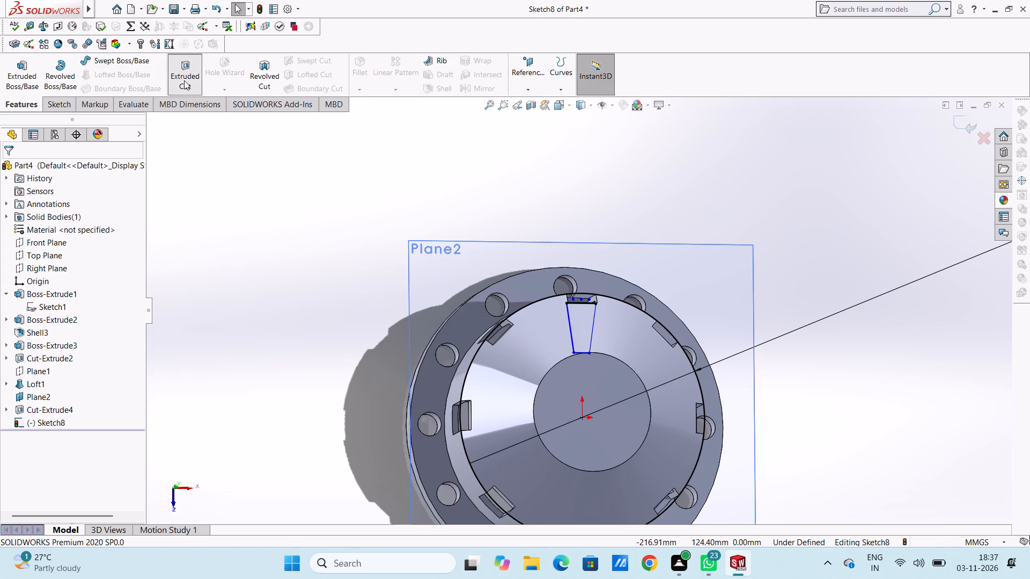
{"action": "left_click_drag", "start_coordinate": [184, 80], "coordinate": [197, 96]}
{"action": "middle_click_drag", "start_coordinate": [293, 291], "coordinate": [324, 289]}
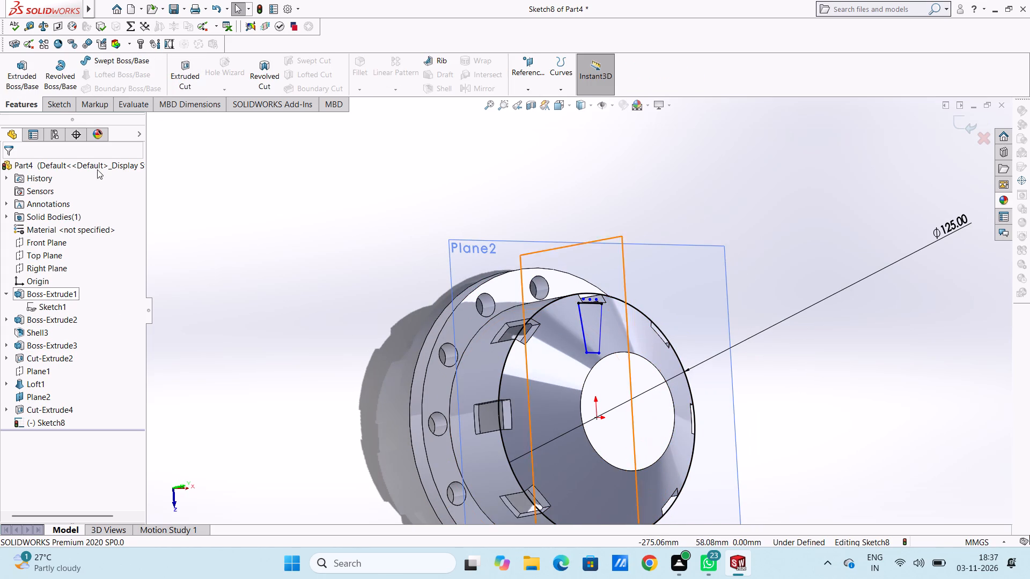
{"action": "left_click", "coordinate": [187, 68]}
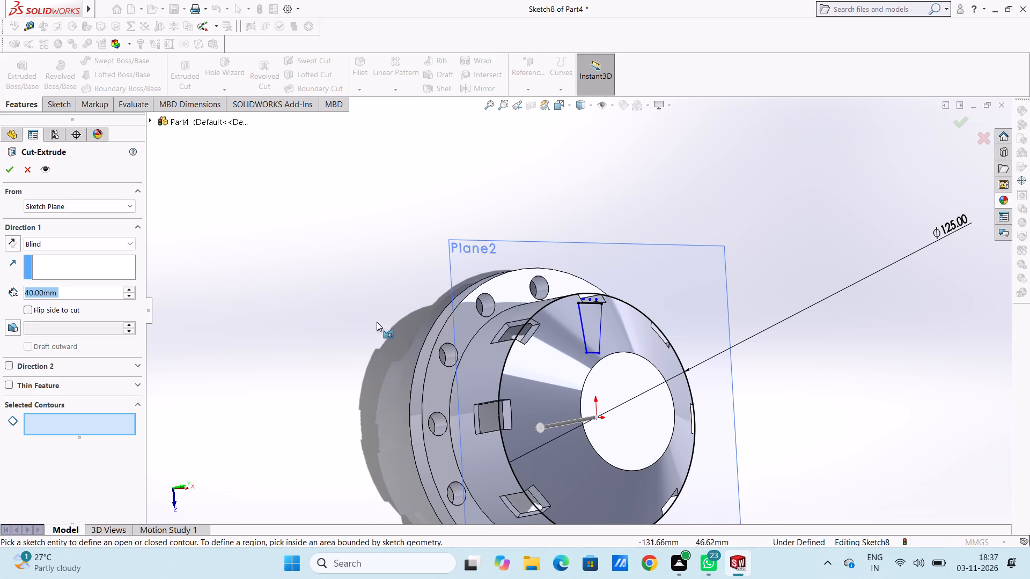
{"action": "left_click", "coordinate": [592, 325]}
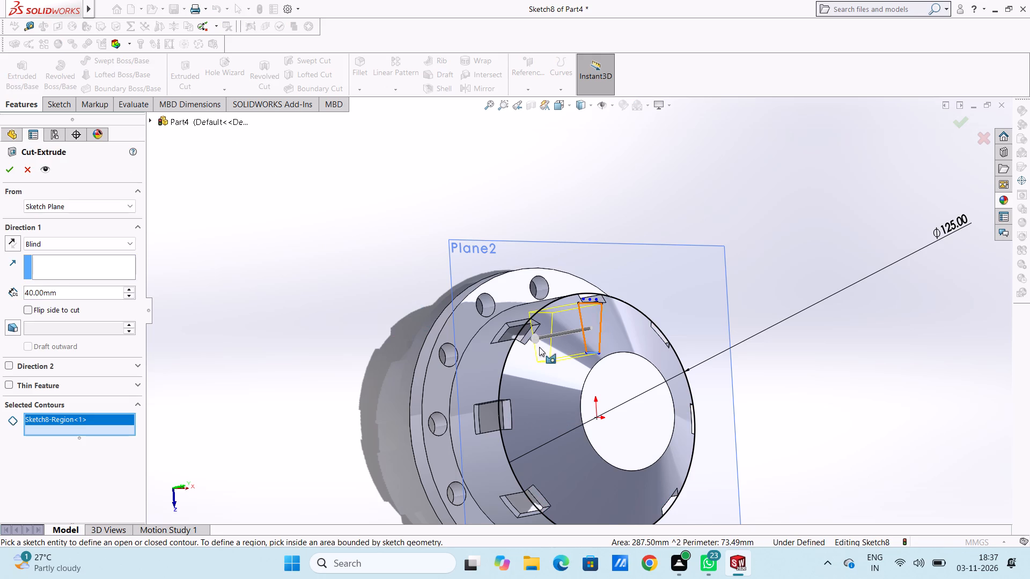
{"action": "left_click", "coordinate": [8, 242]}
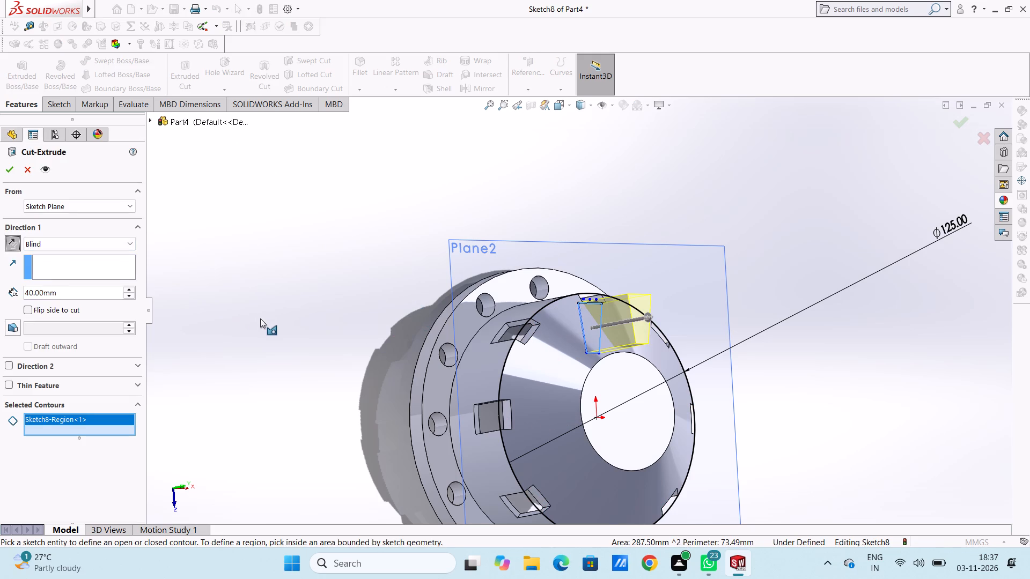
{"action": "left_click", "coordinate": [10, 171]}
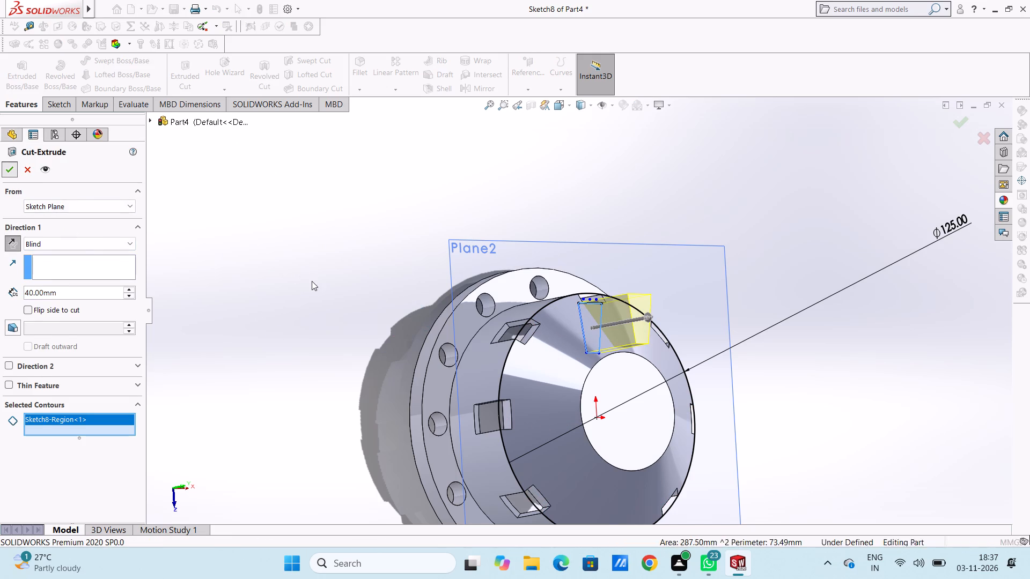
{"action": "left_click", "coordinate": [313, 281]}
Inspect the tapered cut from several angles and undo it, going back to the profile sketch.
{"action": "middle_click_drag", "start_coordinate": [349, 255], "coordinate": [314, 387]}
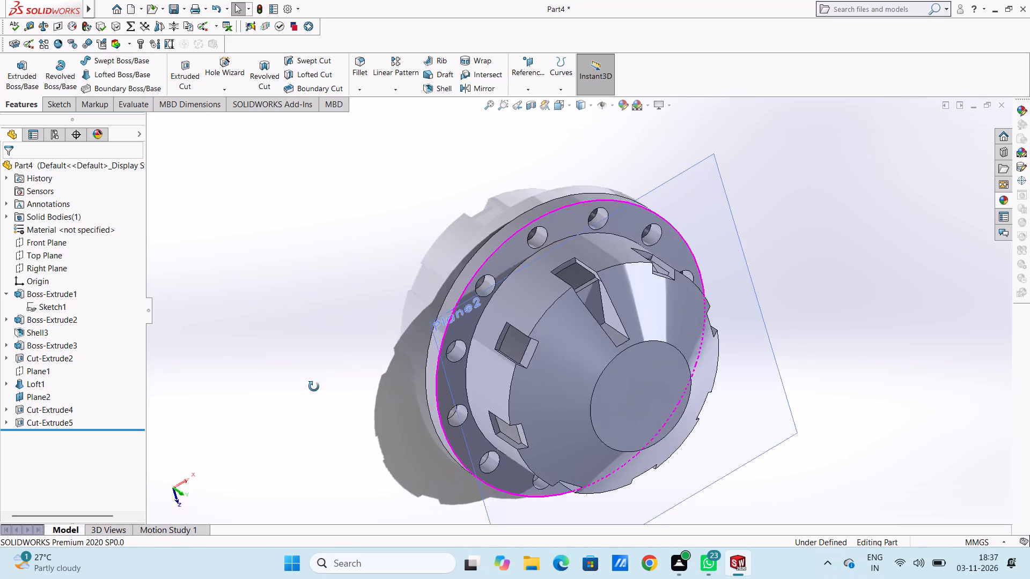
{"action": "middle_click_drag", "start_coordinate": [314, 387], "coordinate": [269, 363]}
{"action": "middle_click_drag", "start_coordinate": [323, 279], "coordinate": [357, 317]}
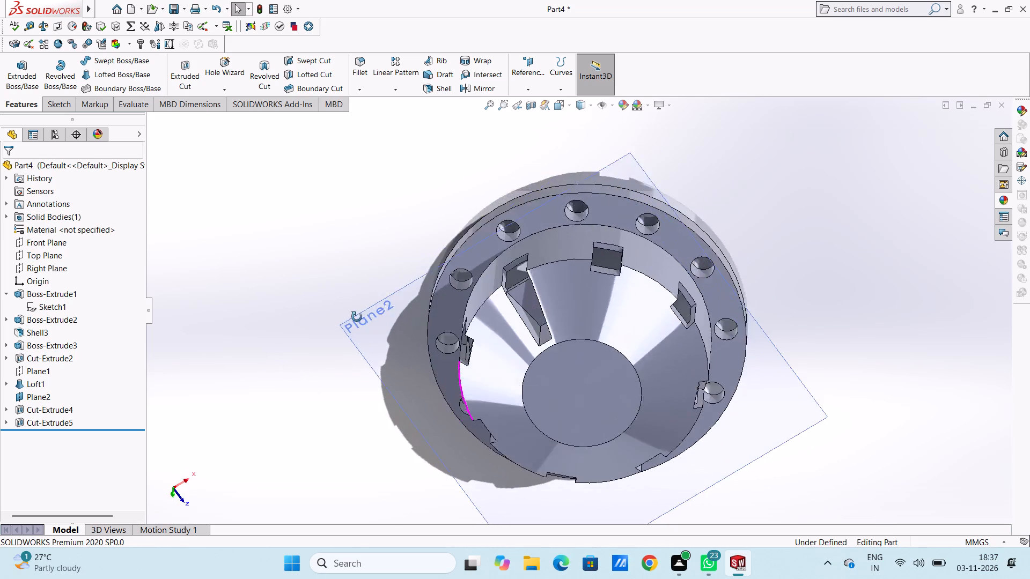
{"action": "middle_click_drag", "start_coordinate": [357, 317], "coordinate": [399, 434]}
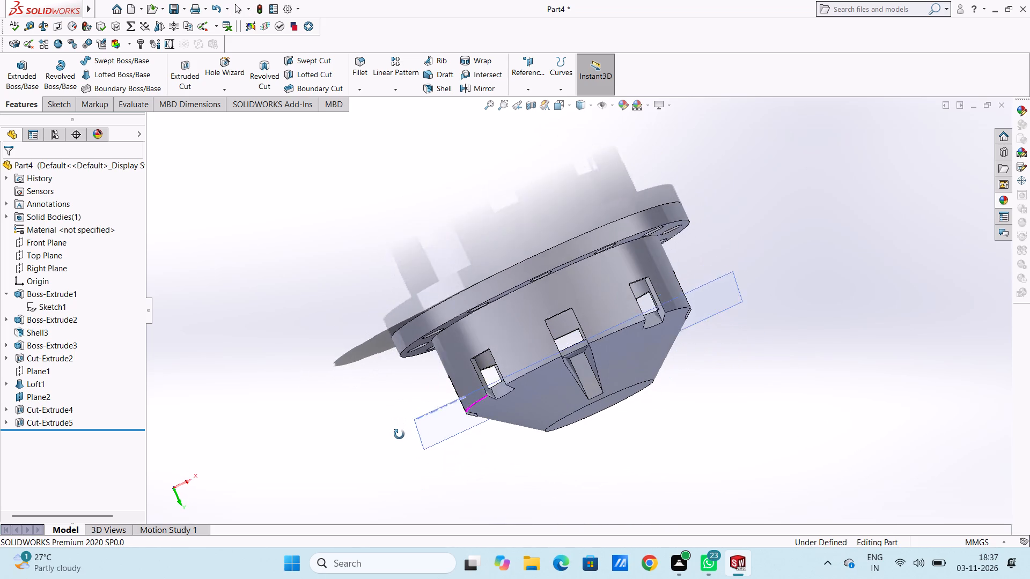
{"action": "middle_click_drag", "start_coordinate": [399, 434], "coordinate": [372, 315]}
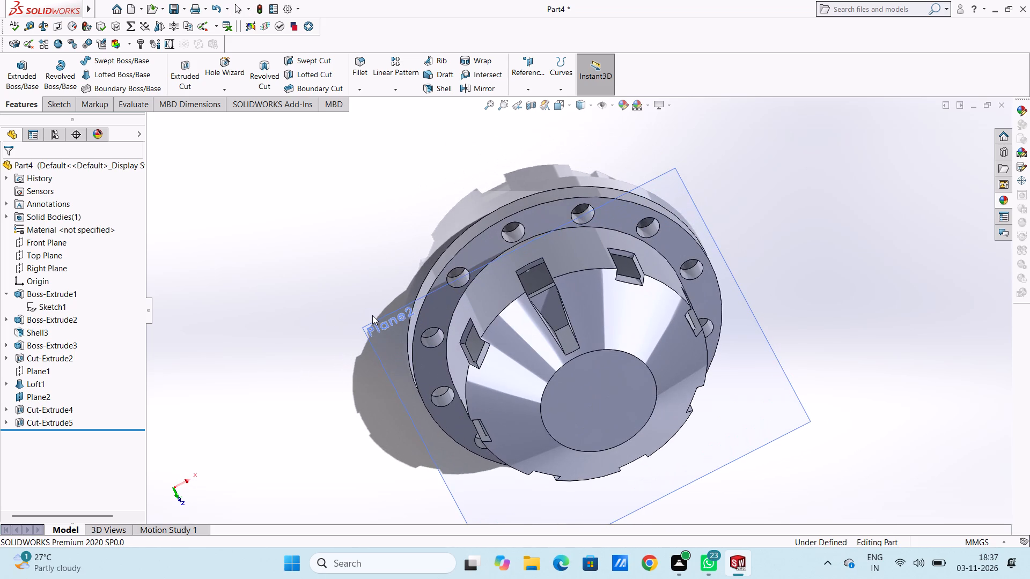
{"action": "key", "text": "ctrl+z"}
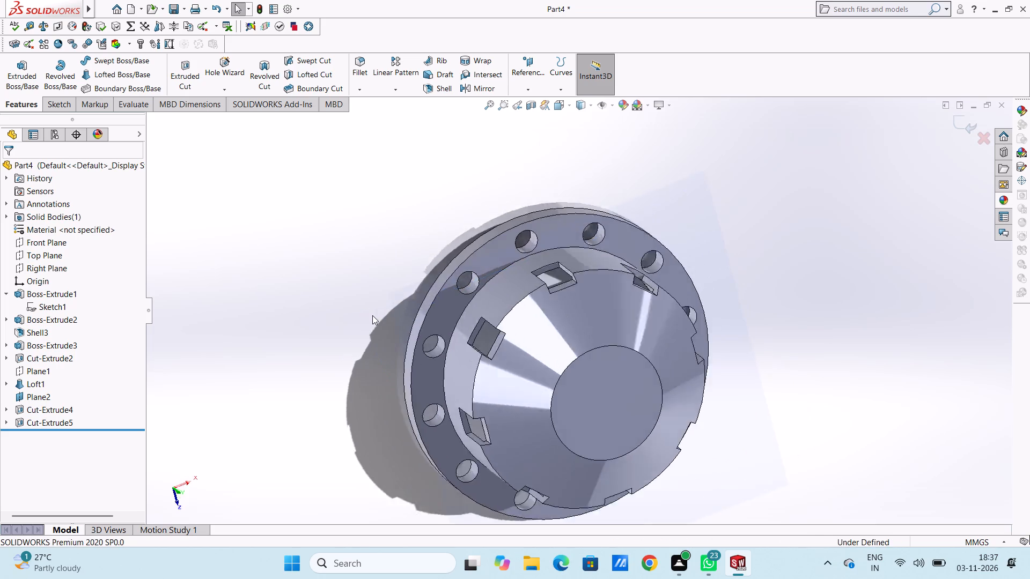
Dimension the vertical distance from the origin to the short inner line of the tapered profile, keeping its drawn value.
{"action": "key", "text": "ctrl+5"}
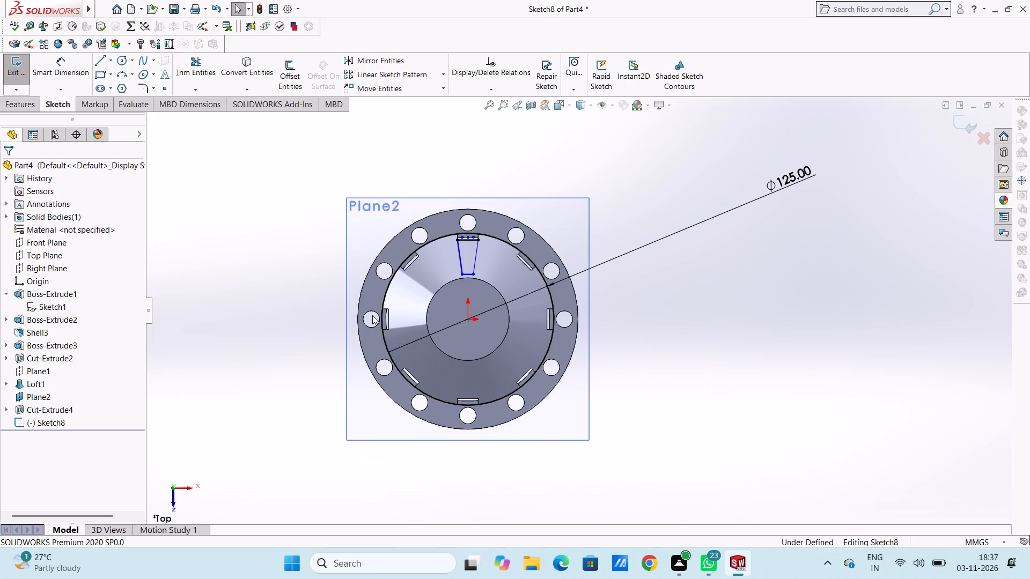
{"action": "scroll", "coordinate": [626, 275], "scroll_direction": "down", "scroll_amount": 2}
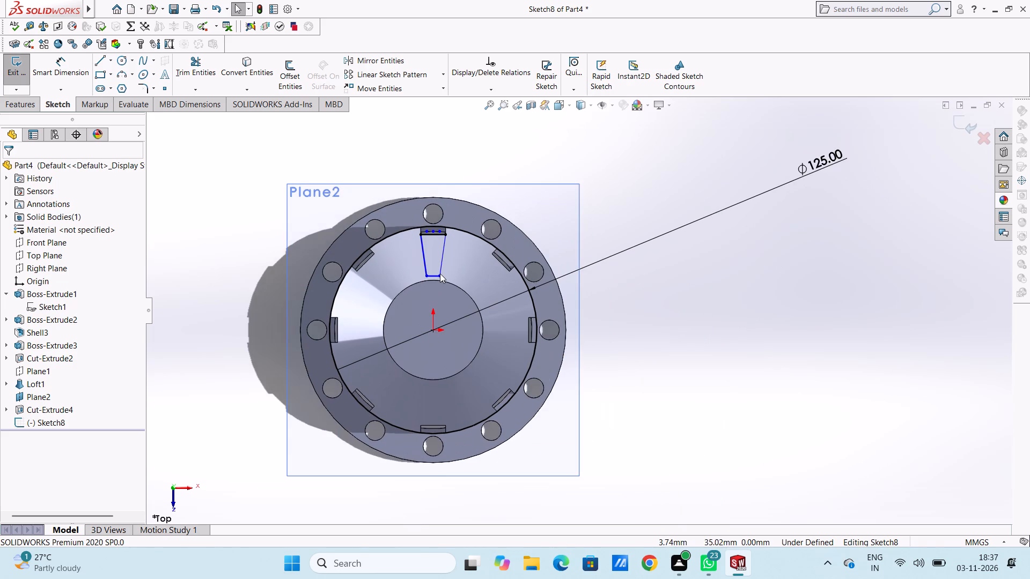
{"action": "scroll", "coordinate": [440, 273], "scroll_direction": "up", "scroll_amount": 3}
{"action": "scroll", "coordinate": [416, 318], "scroll_direction": "down", "scroll_amount": 3}
{"action": "scroll", "coordinate": [710, 308], "scroll_direction": "up", "scroll_amount": 2}
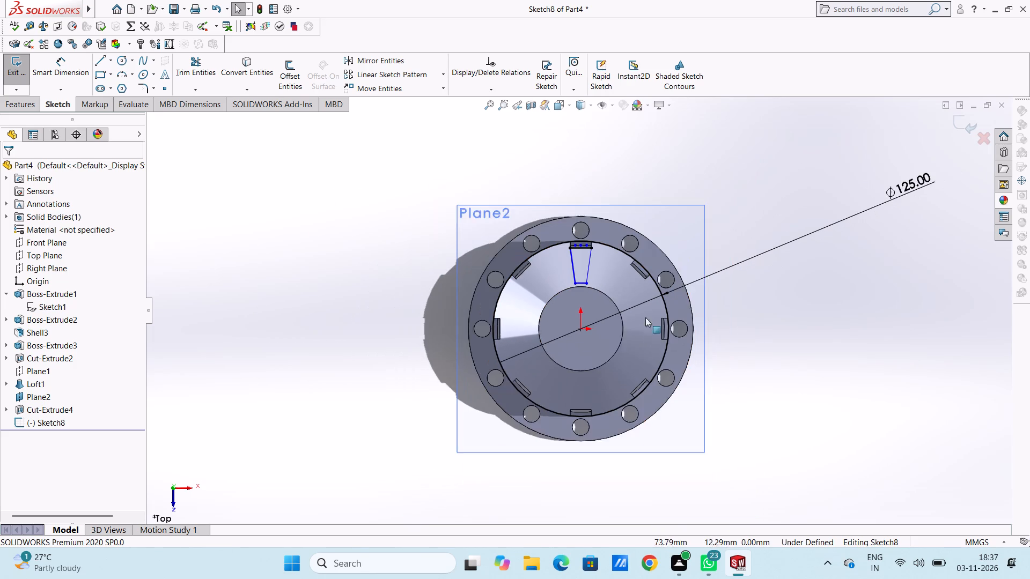
{"action": "scroll", "coordinate": [611, 323], "scroll_direction": "down", "scroll_amount": 1}
{"action": "left_click", "coordinate": [75, 74]}
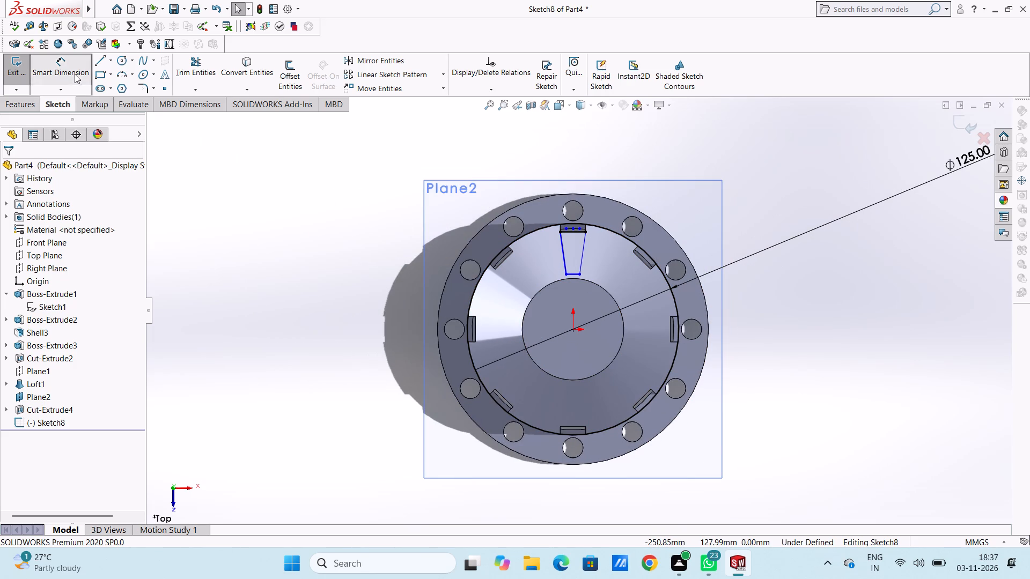
{"action": "scroll", "coordinate": [594, 320], "scroll_direction": "down", "scroll_amount": 3}
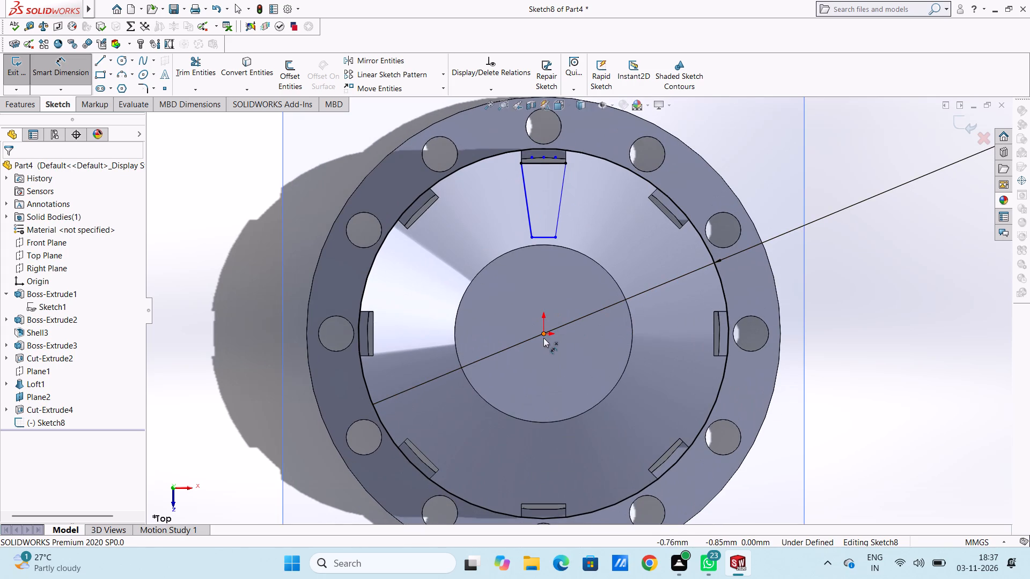
{"action": "left_click", "coordinate": [545, 336]}
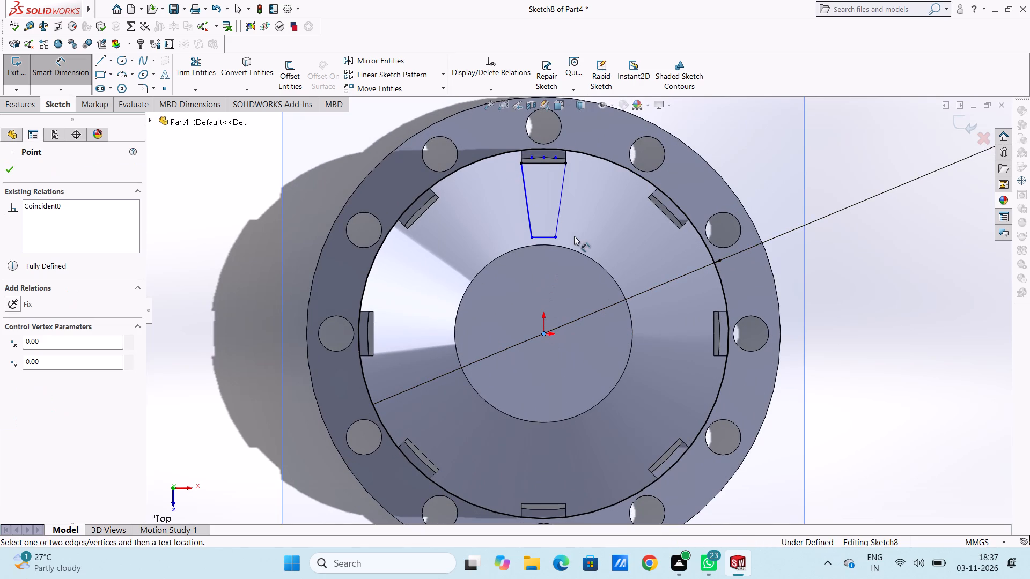
{"action": "left_click", "coordinate": [551, 236]}
{"action": "scroll", "coordinate": [321, 272], "scroll_direction": "up", "scroll_amount": 3}
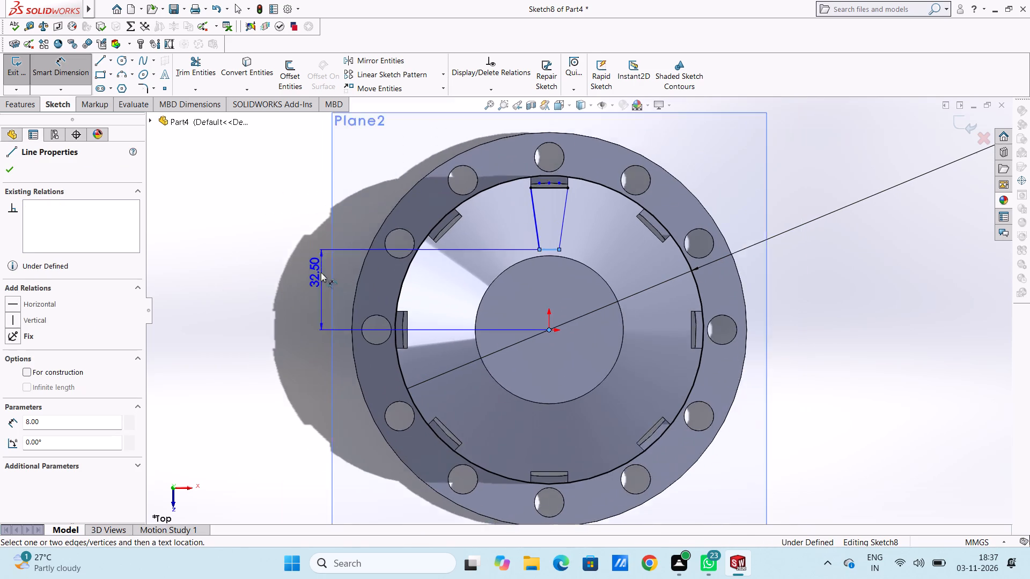
{"action": "left_click", "coordinate": [272, 283]}
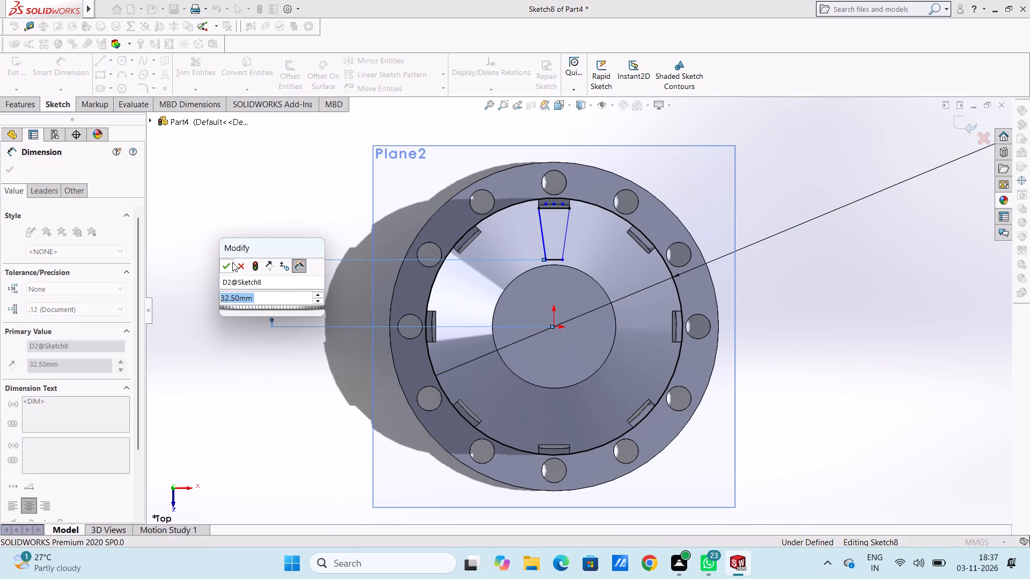
{"action": "left_click", "coordinate": [229, 265]}
{"action": "left_click", "coordinate": [257, 219]}
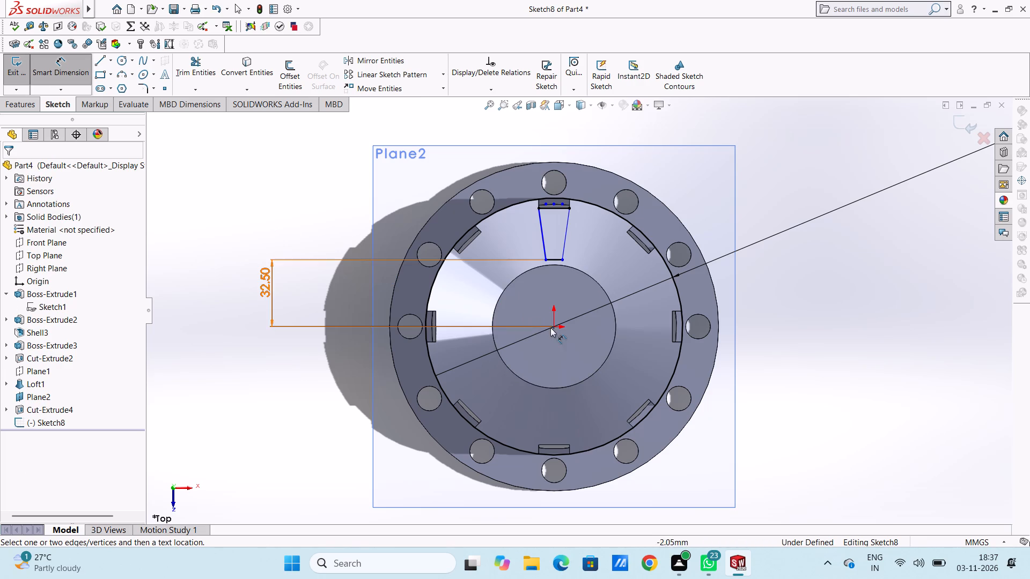
Dimension the perpendicular offset from the origin to each of the tapered profile's two slanted sides, keeping the drawn values.
{"action": "left_click", "coordinate": [556, 328]}
{"action": "left_click", "coordinate": [547, 248]}
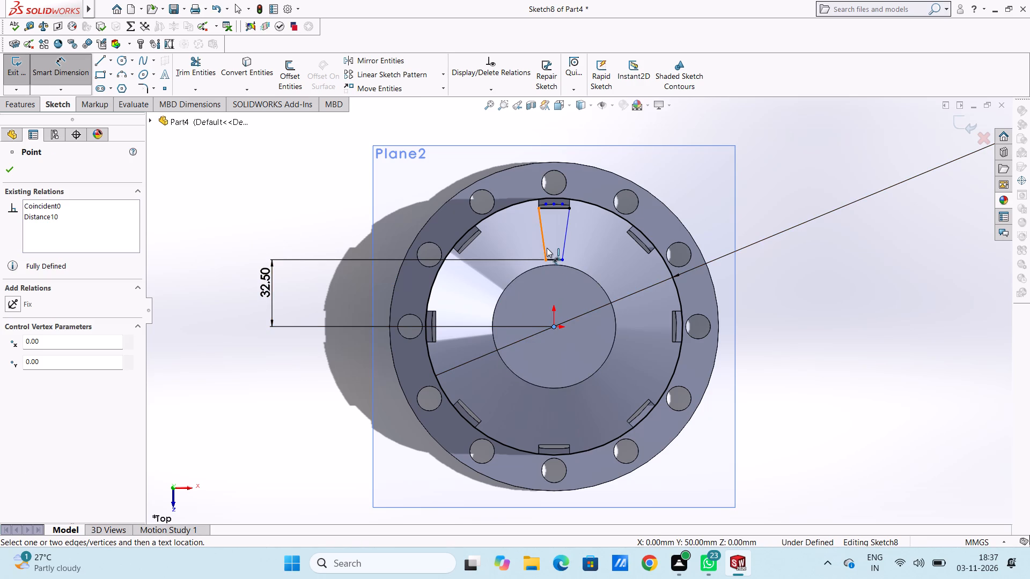
{"action": "left_click", "coordinate": [575, 351]}
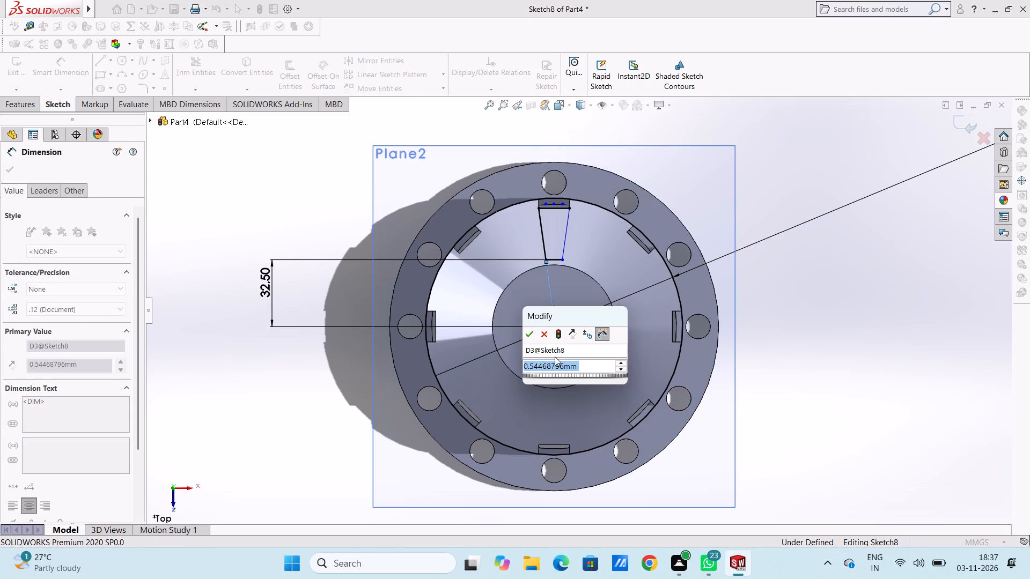
{"action": "left_click", "coordinate": [528, 336]}
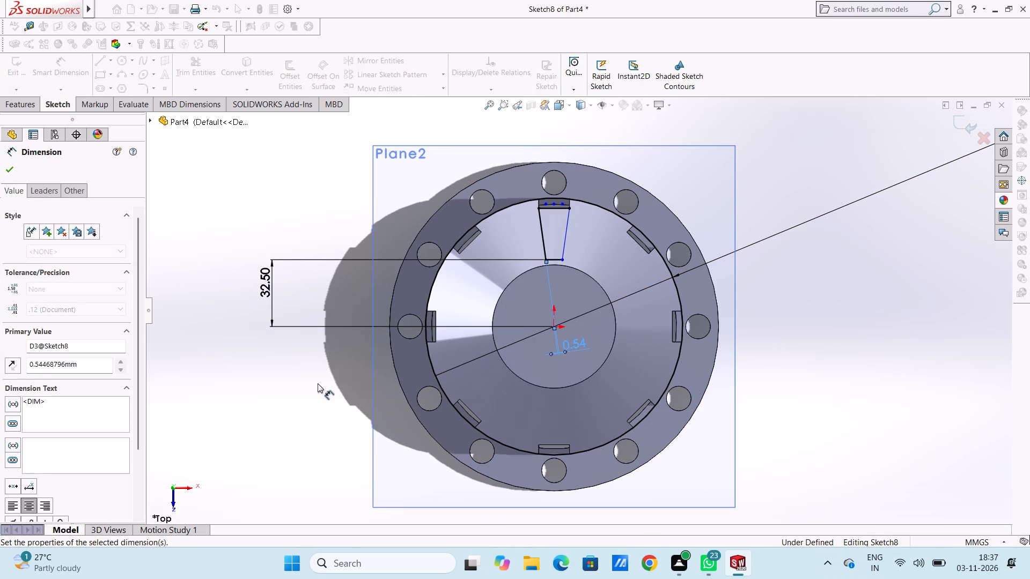
{"action": "left_click", "coordinate": [308, 382]}
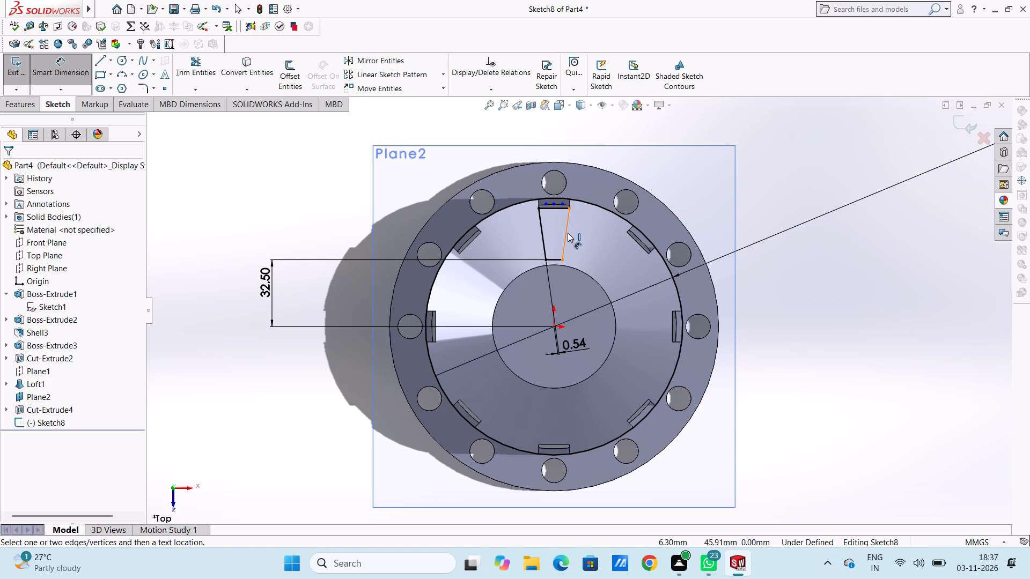
{"action": "left_click", "coordinate": [568, 233]}
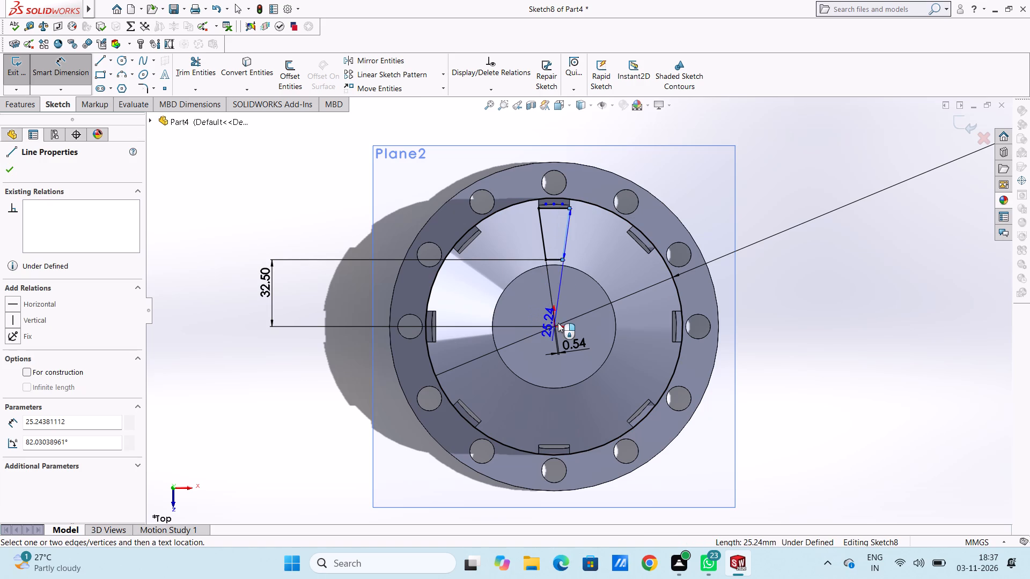
{"action": "left_click", "coordinate": [553, 326]}
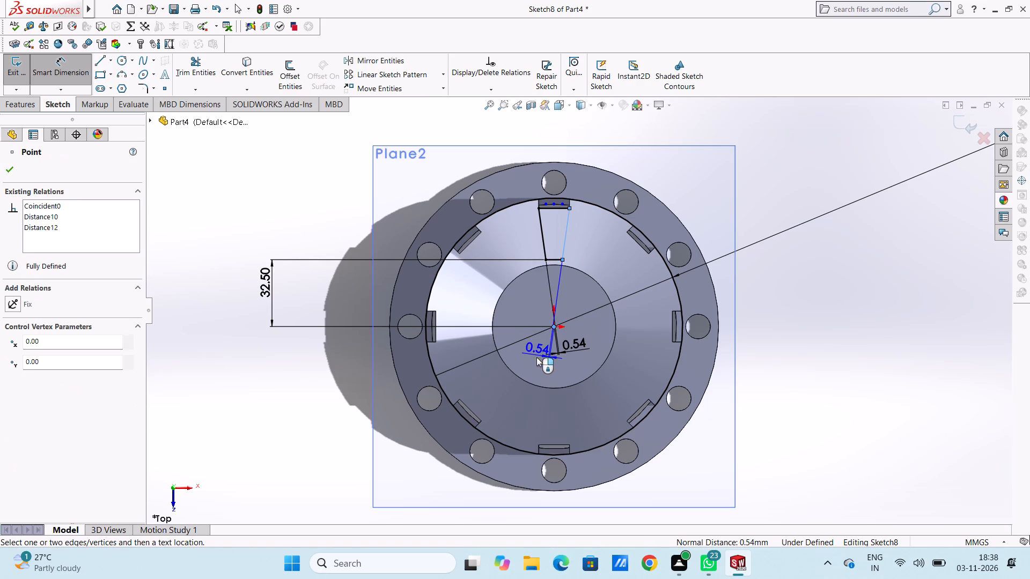
{"action": "left_click", "coordinate": [536, 359]}
{"action": "left_click", "coordinate": [490, 347]}
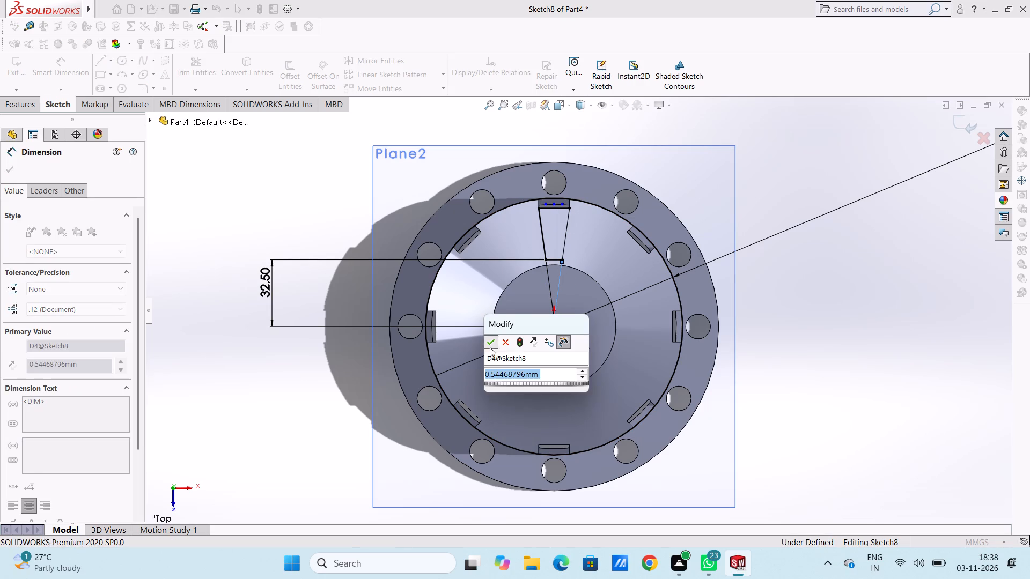
{"action": "left_click", "coordinate": [335, 411]}
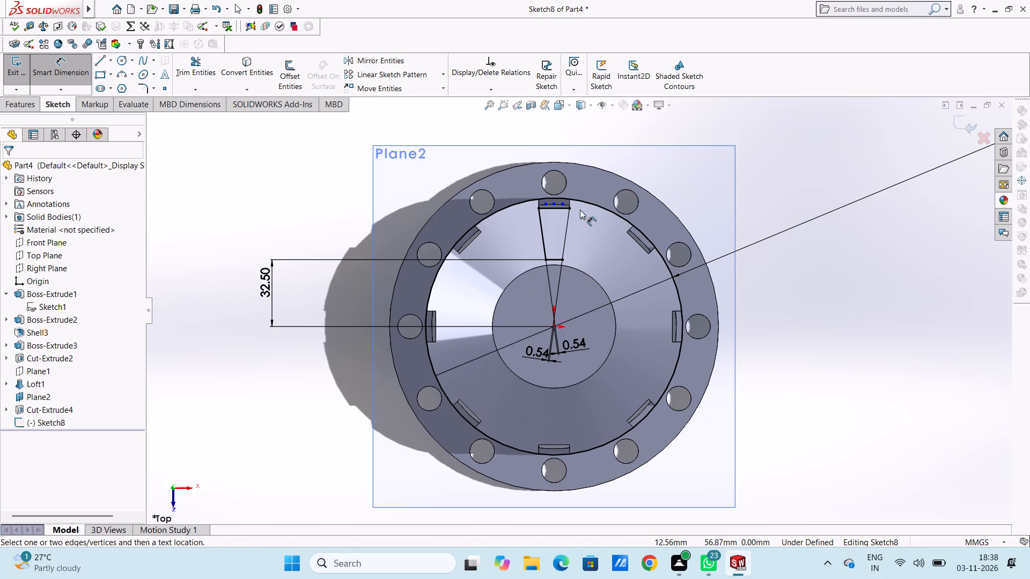
{"action": "scroll", "coordinate": [579, 214], "scroll_direction": "down", "scroll_amount": 3}
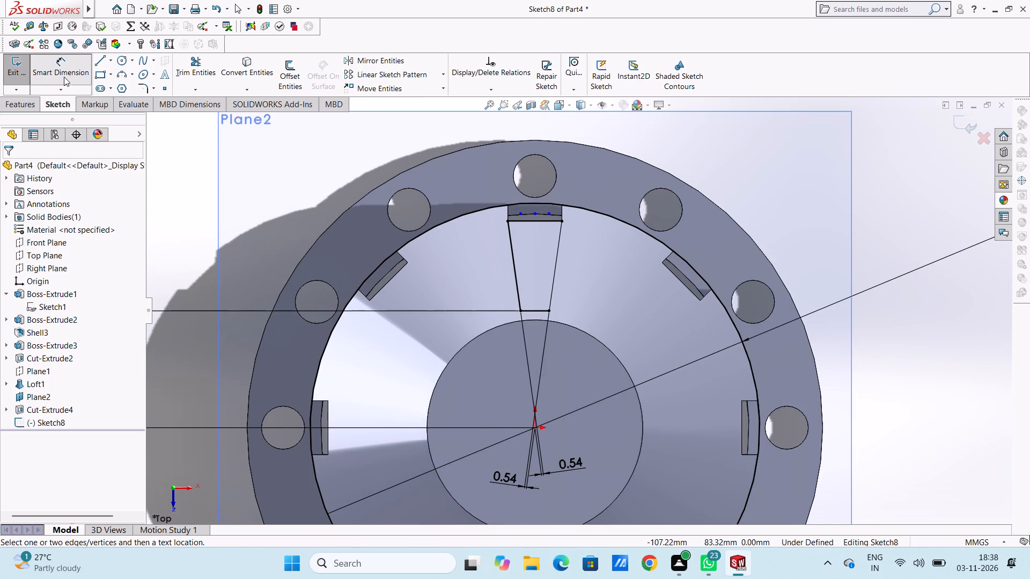
{"action": "left_click", "coordinate": [64, 77]}
Circular-pattern the tapered profile's four lines about the origin, with 8 equally spaced instances over 360 degrees.
{"action": "scroll", "coordinate": [290, 182], "scroll_direction": "up", "scroll_amount": 3}
{"action": "scroll", "coordinate": [513, 293], "scroll_direction": "down", "scroll_amount": 3}
{"action": "left_click", "coordinate": [571, 289]}
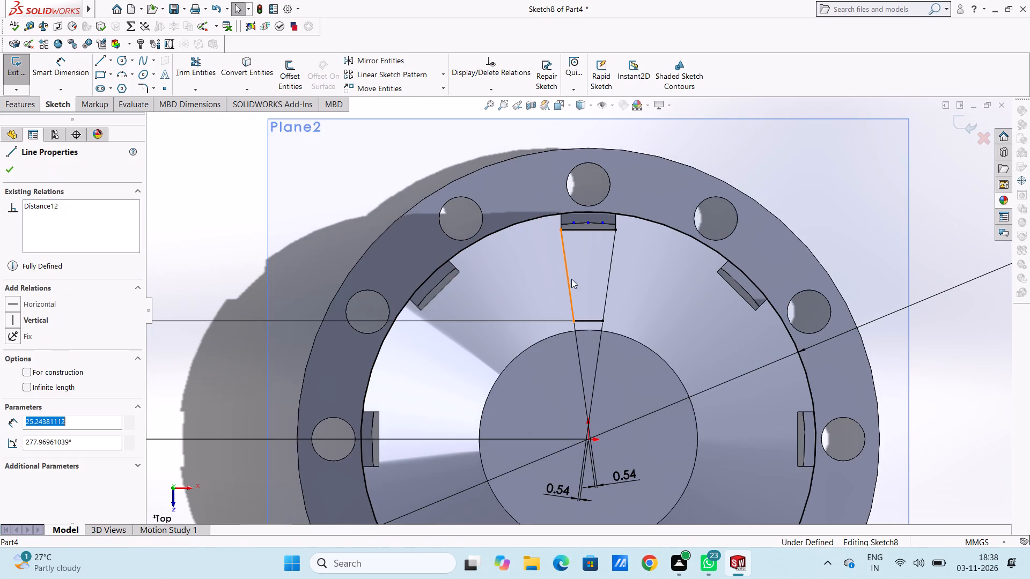
{"action": "left_click", "coordinate": [577, 231], "text": "ctrl"}
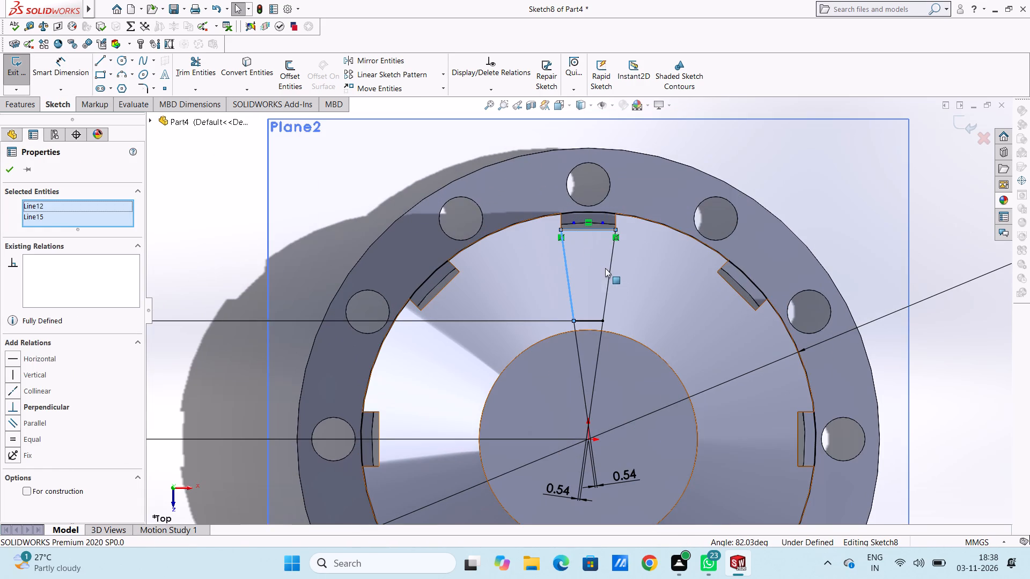
{"action": "left_click", "coordinate": [608, 275], "text": "ctrl"}
{"action": "left_click", "coordinate": [590, 322], "text": "ctrl"}
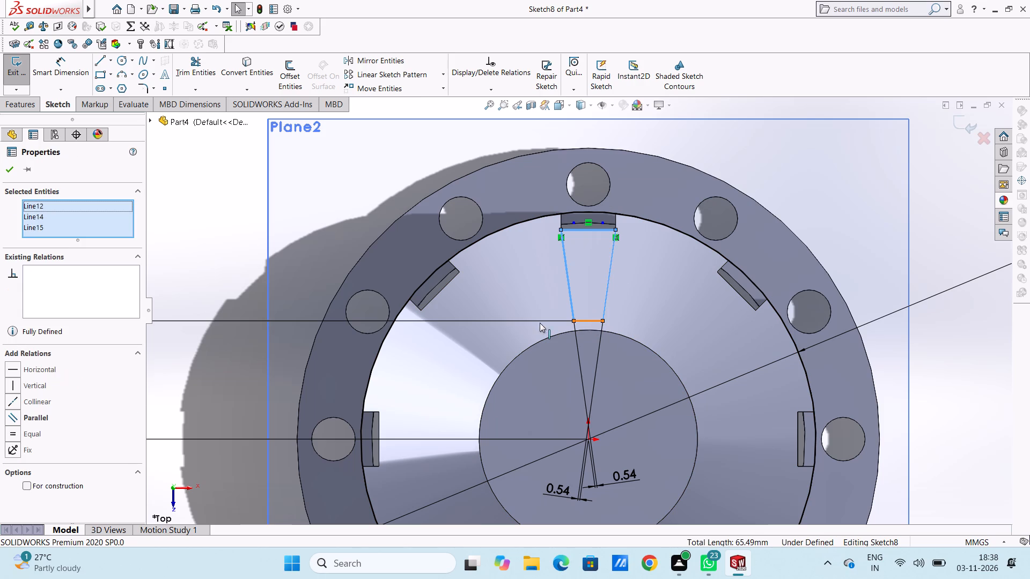
{"action": "scroll", "coordinate": [204, 225], "scroll_direction": "up", "scroll_amount": 2}
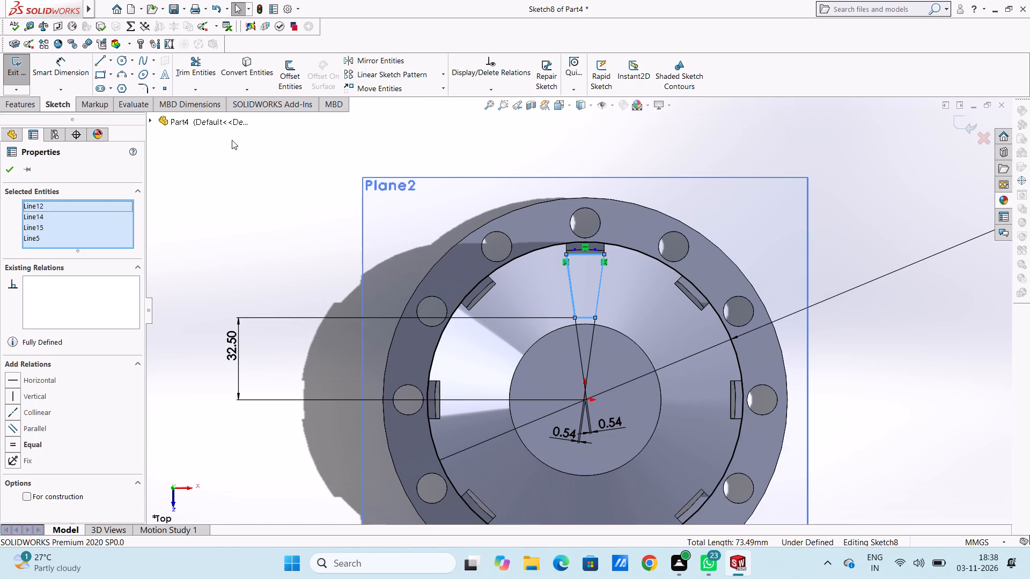
{"action": "left_click", "coordinate": [444, 75]}
{"action": "left_click", "coordinate": [429, 103]}
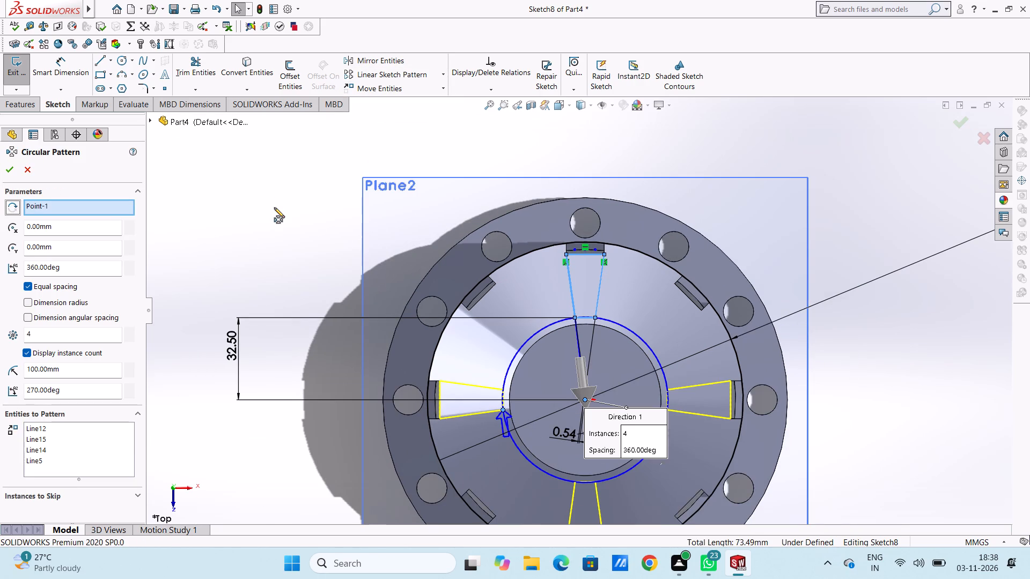
{"action": "double_click", "coordinate": [84, 333]}
{"action": "key", "text": "8"}
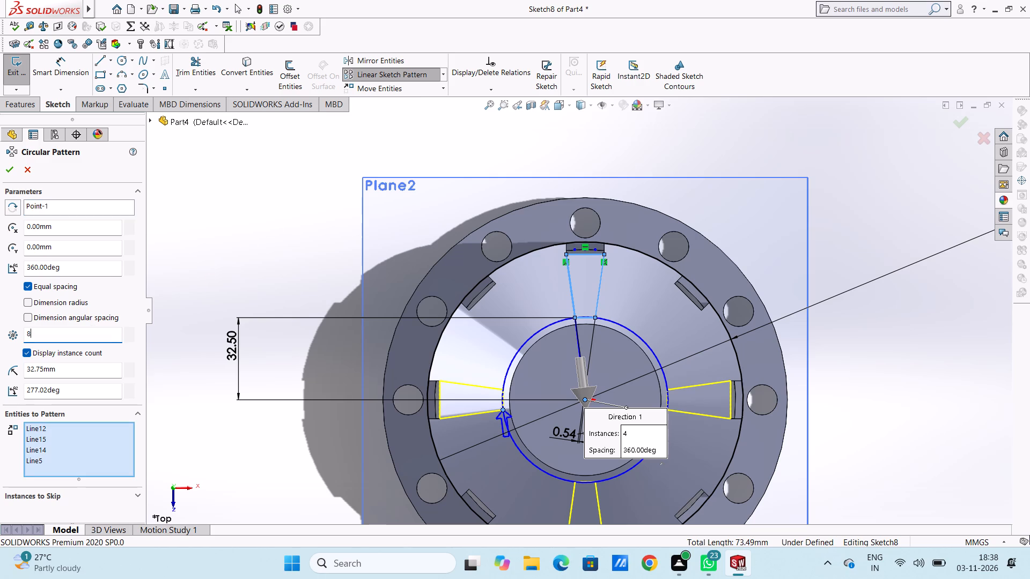
{"action": "key", "text": "Return"}
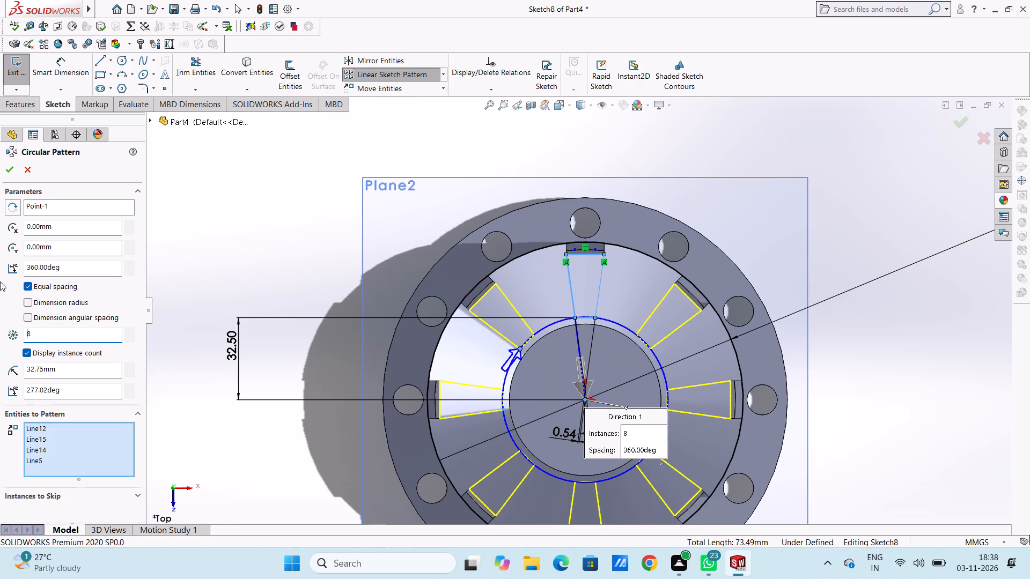
{"action": "left_click", "coordinate": [5, 171]}
{"action": "left_click", "coordinate": [260, 203]}
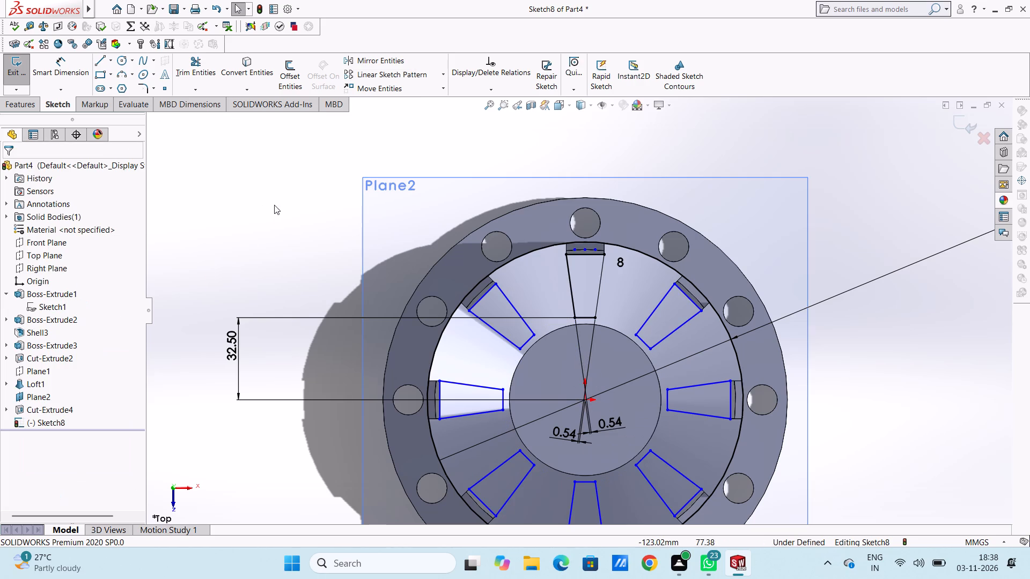
Dimension the vertical distance from the origin to the upper outer corner of the patterned profile just counterclockwise of the original.
{"action": "left_click", "coordinate": [73, 69]}
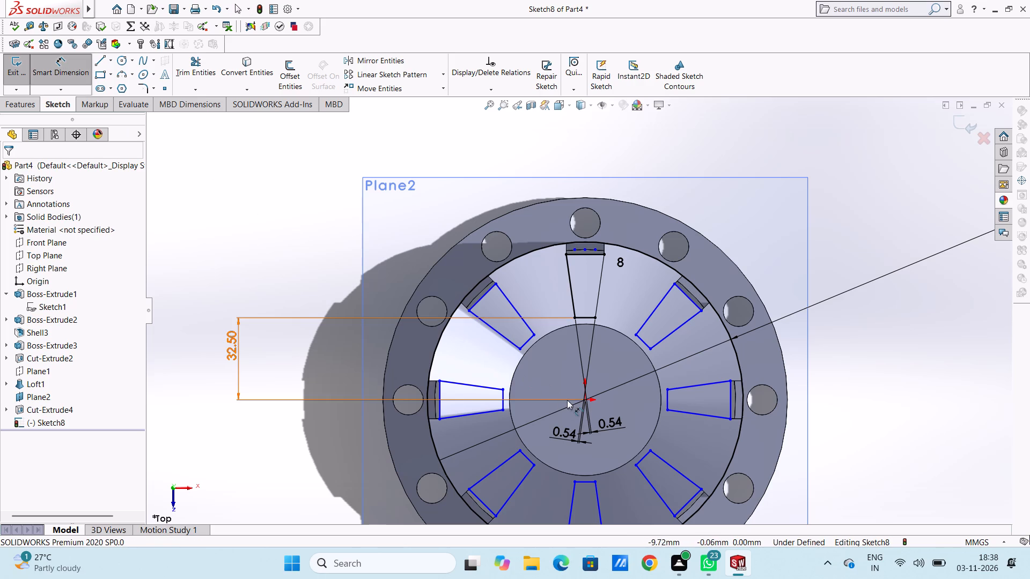
{"action": "left_click", "coordinate": [583, 405]}
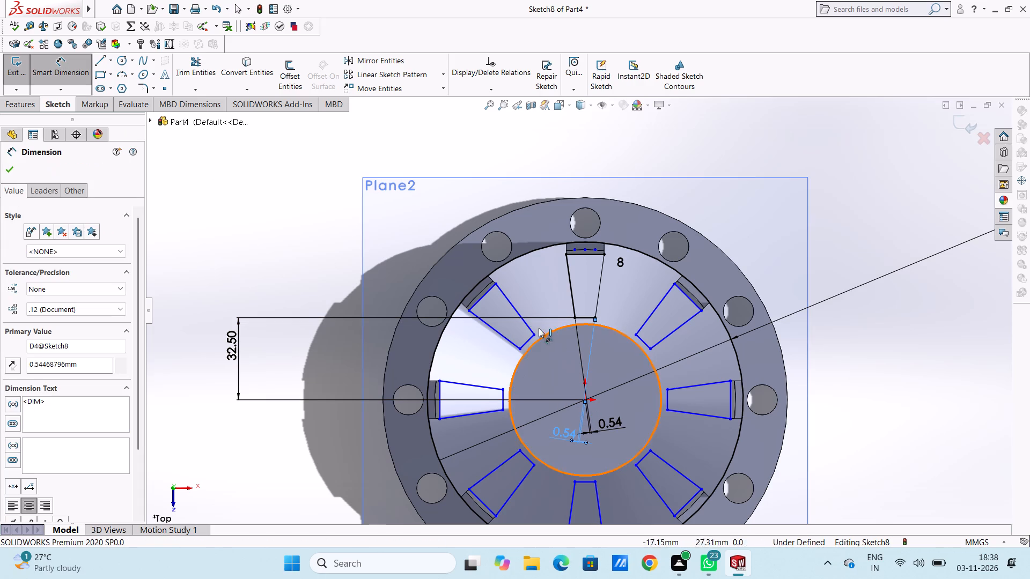
{"action": "left_click", "coordinate": [498, 285]}
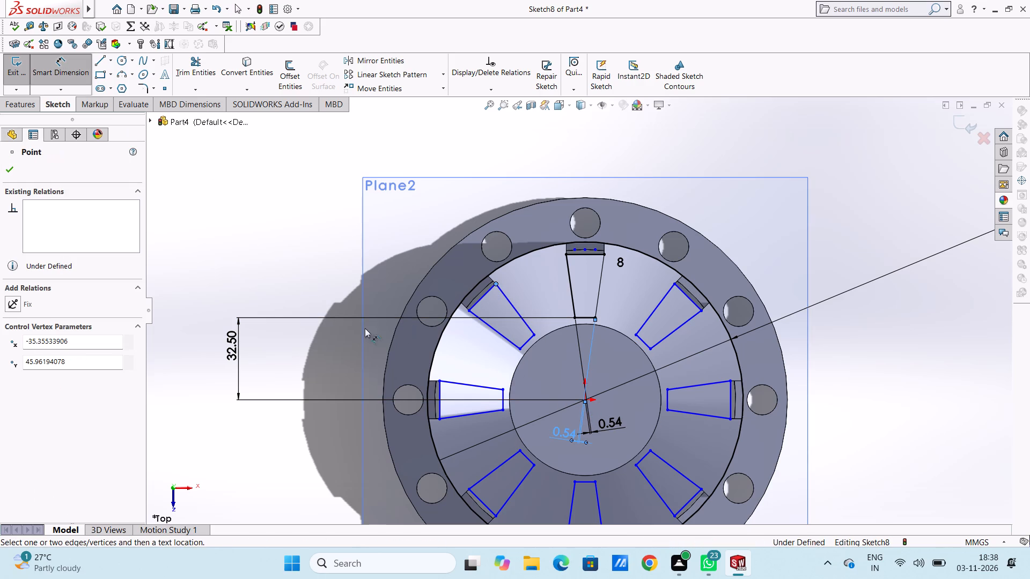
{"action": "left_click", "coordinate": [584, 399]}
{"action": "left_click", "coordinate": [879, 320]}
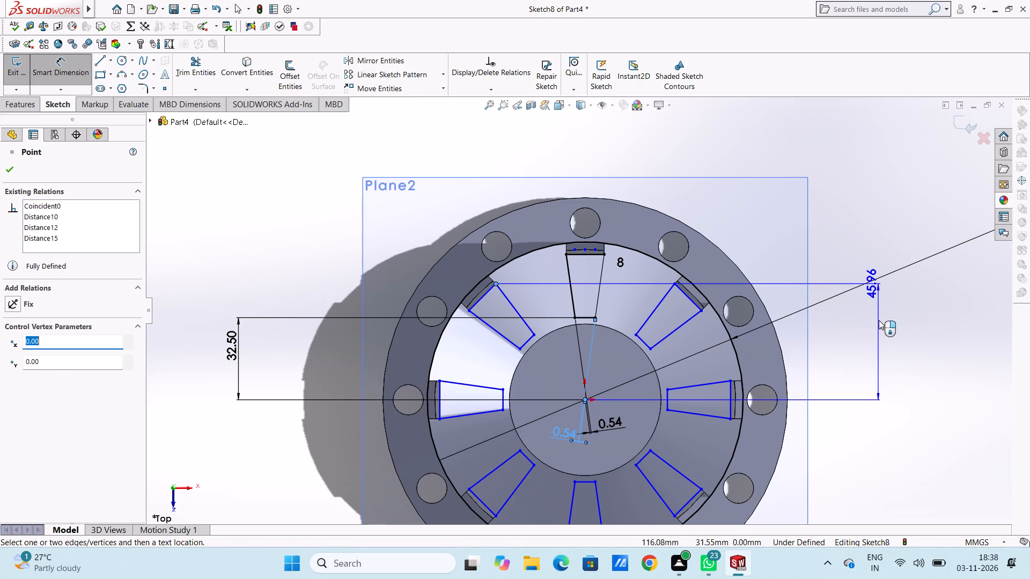
{"action": "left_click", "coordinate": [835, 305]}
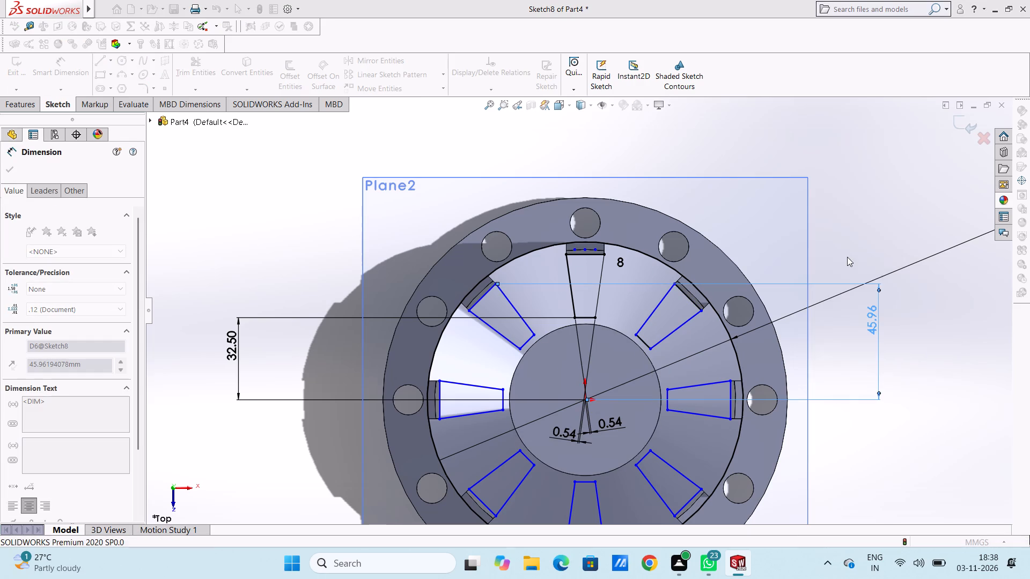
{"action": "left_click", "coordinate": [847, 257]}
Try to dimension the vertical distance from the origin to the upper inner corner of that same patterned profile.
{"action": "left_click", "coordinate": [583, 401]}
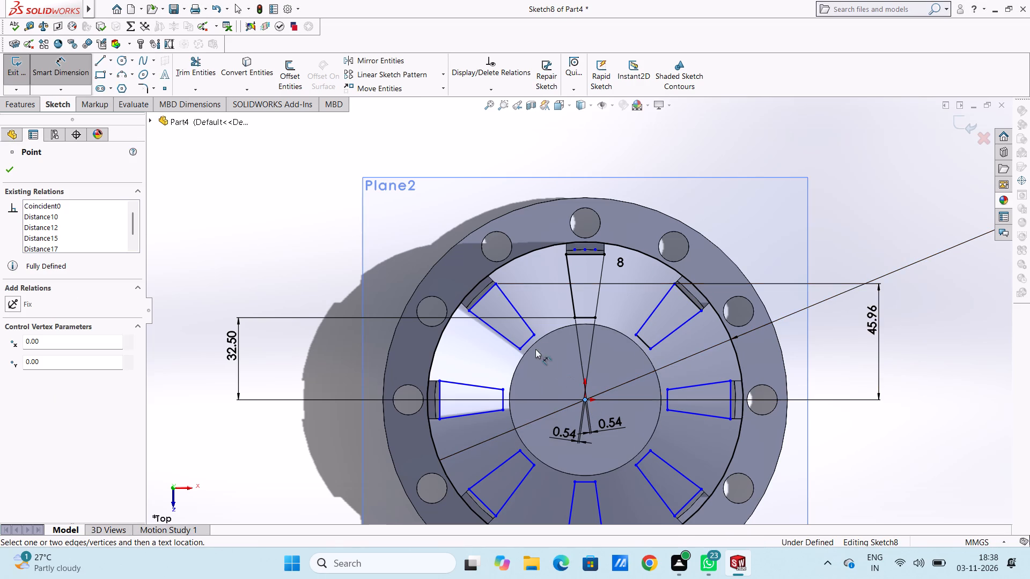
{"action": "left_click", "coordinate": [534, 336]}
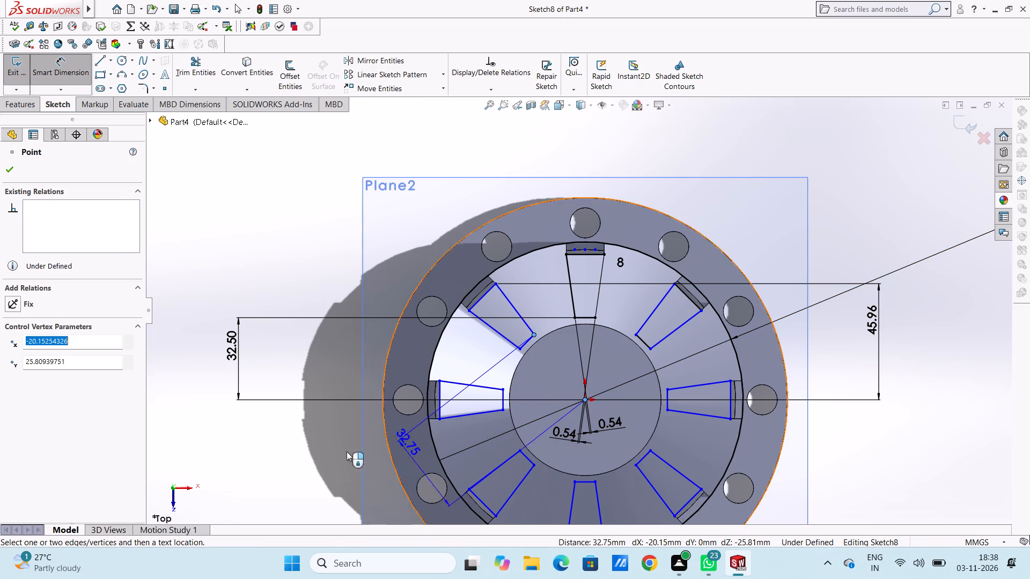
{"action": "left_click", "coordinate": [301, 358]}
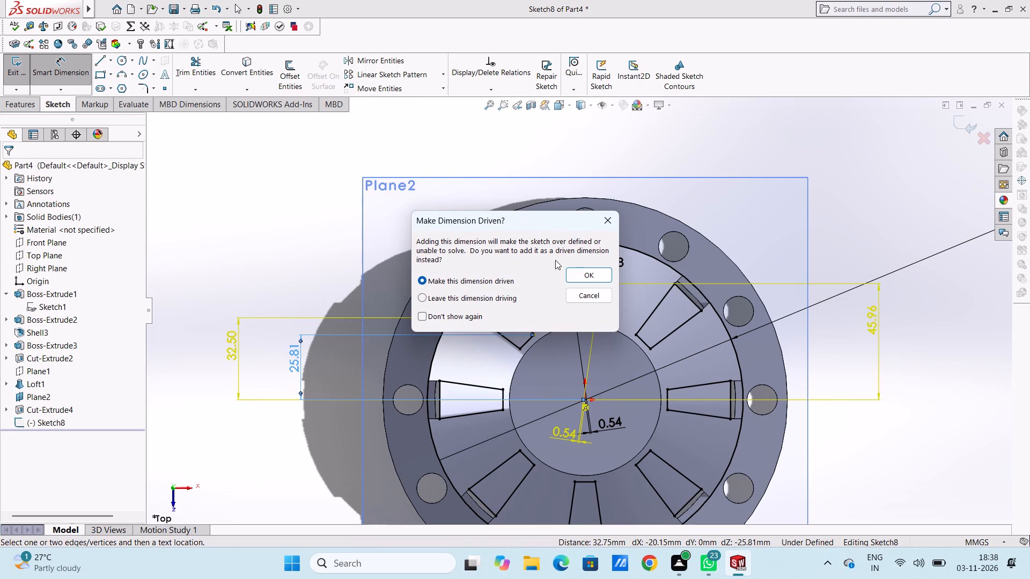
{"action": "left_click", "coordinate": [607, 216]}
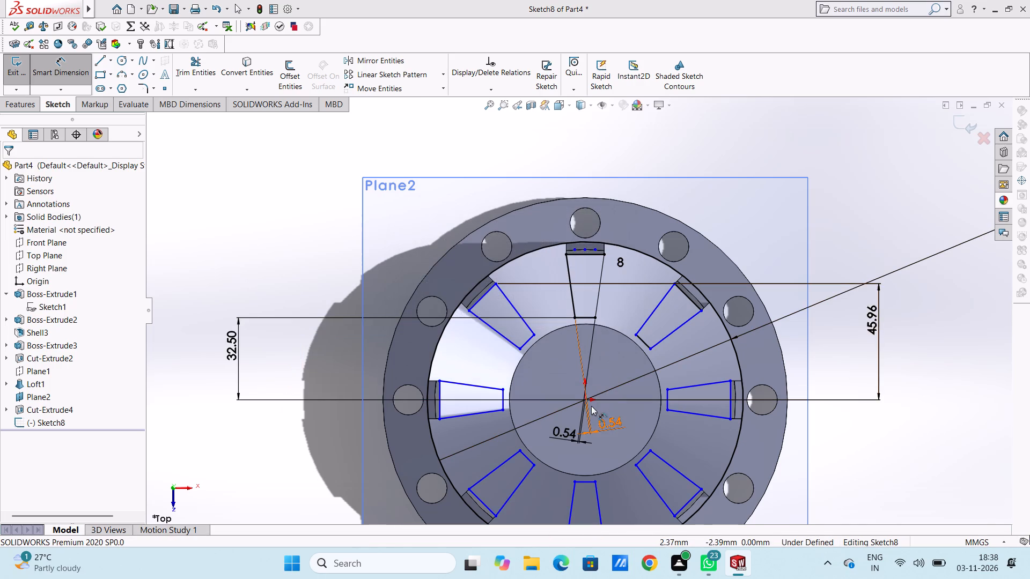
Dimension the horizontal distance from the origin to the upper inner corner of the patterned profile just counterclockwise of the original, keeping the drawn value.
{"action": "left_click", "coordinate": [586, 401]}
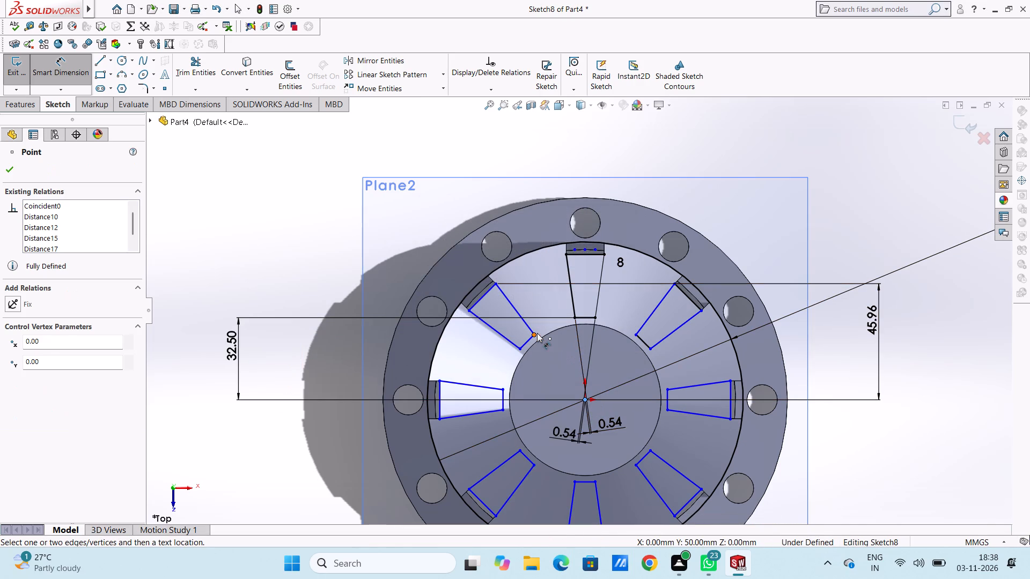
{"action": "left_click", "coordinate": [537, 333]}
{"action": "scroll", "coordinate": [583, 162], "scroll_direction": "up", "scroll_amount": 4}
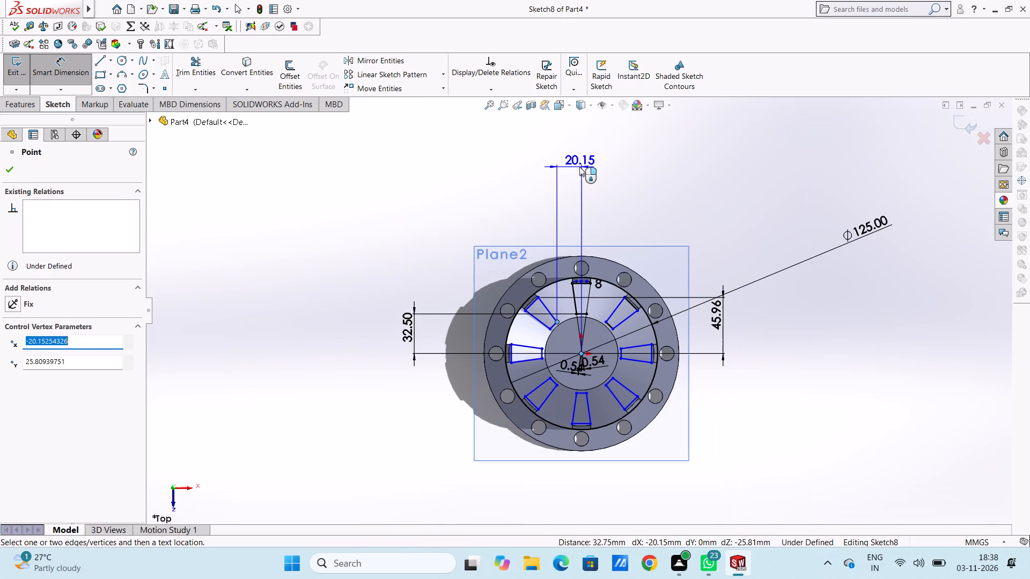
{"action": "left_click", "coordinate": [579, 167]}
{"action": "left_click", "coordinate": [533, 152]}
{"action": "left_click", "coordinate": [500, 176]}
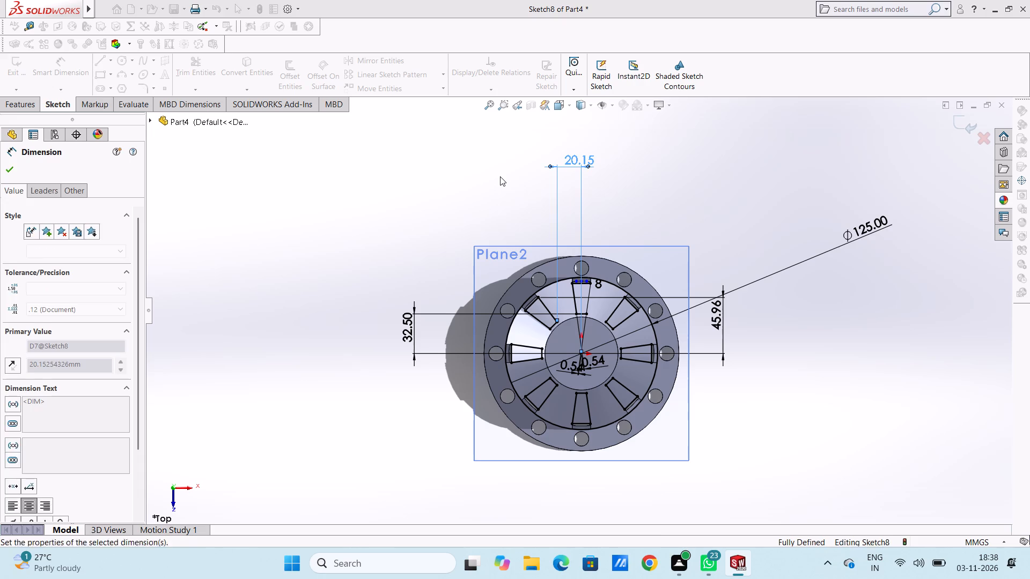
{"action": "scroll", "coordinate": [637, 269], "scroll_direction": "down", "scroll_amount": 2}
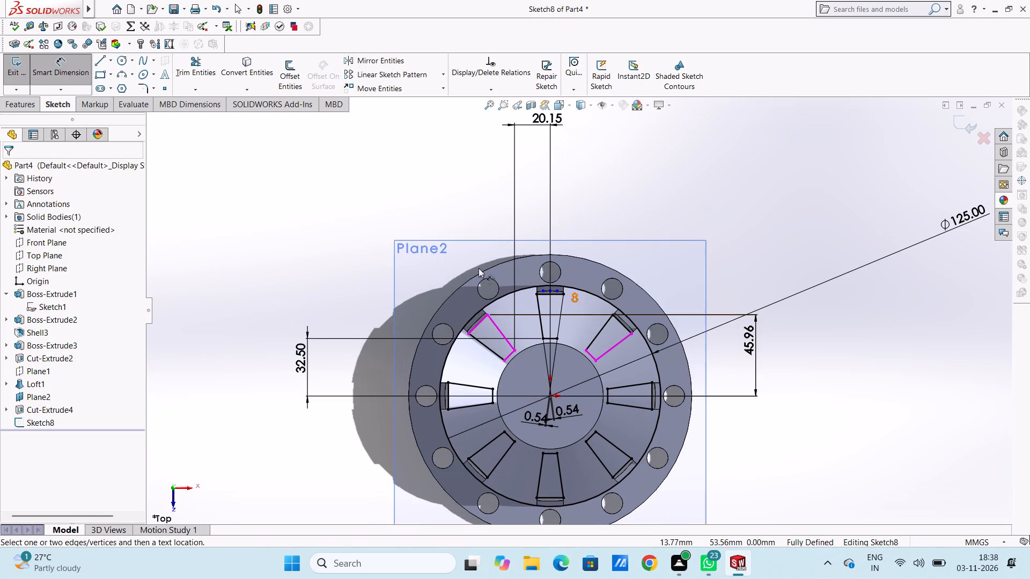
{"action": "left_click", "coordinate": [61, 71]}
Cut-extrude all eight tapered profile regions with a Mid Plane end condition and a depth of 60 mm.
{"action": "middle_click_drag", "start_coordinate": [268, 329], "coordinate": [291, 291]}
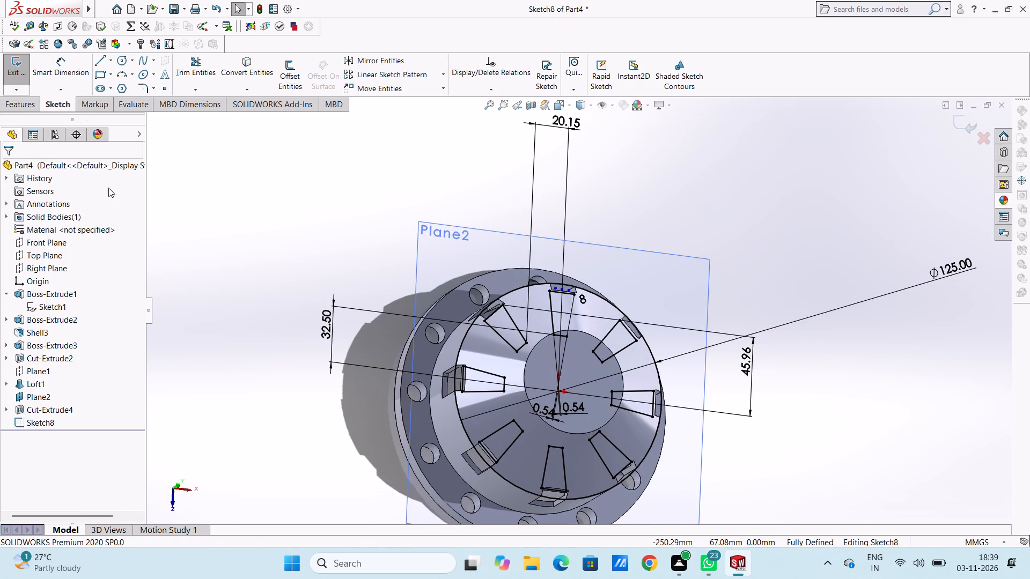
{"action": "left_click", "coordinate": [20, 109]}
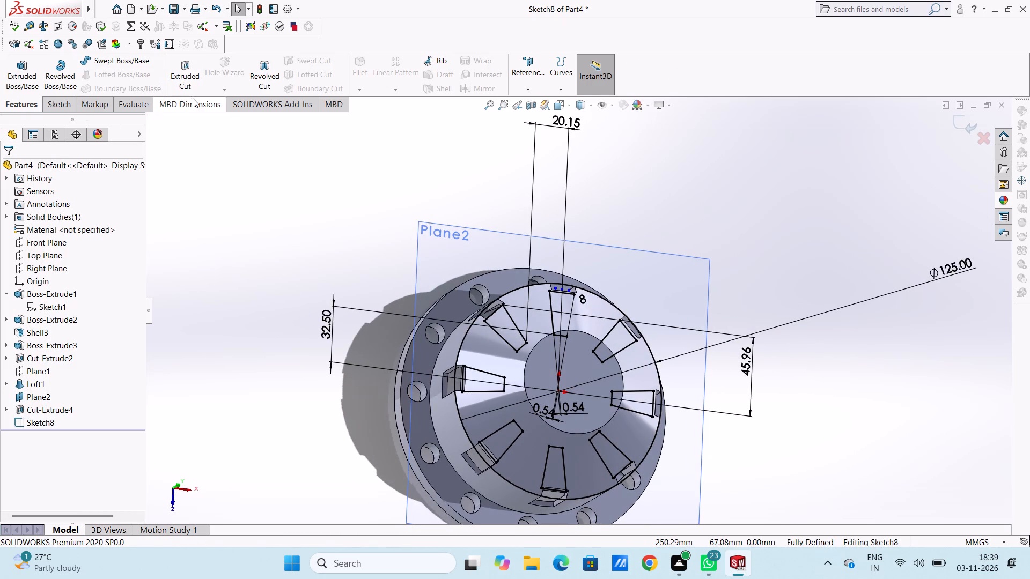
{"action": "left_click", "coordinate": [184, 71]}
{"action": "scroll", "coordinate": [539, 426], "scroll_direction": "down", "scroll_amount": 4}
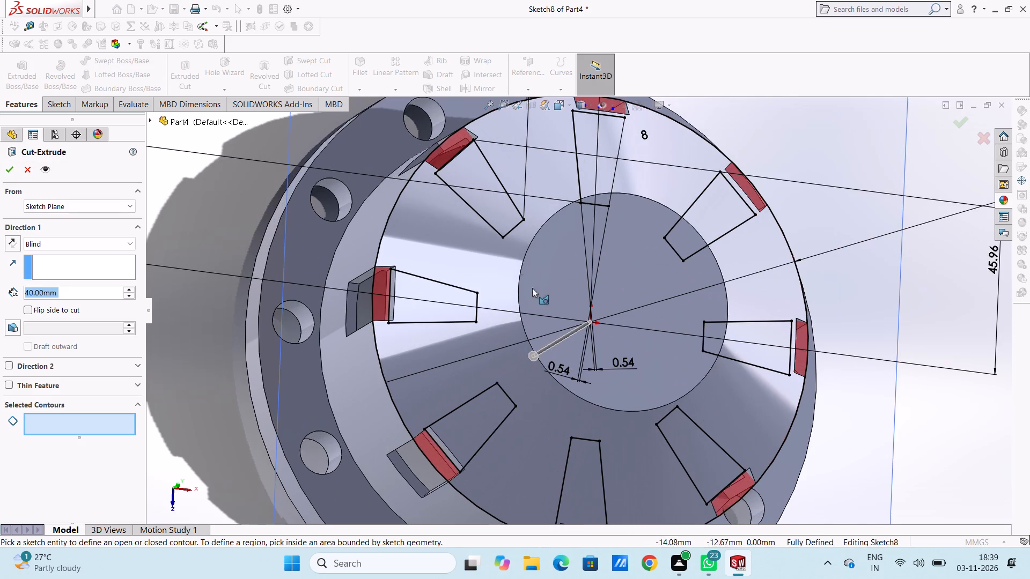
{"action": "left_click", "coordinate": [480, 181]}
{"action": "left_click", "coordinate": [437, 298]}
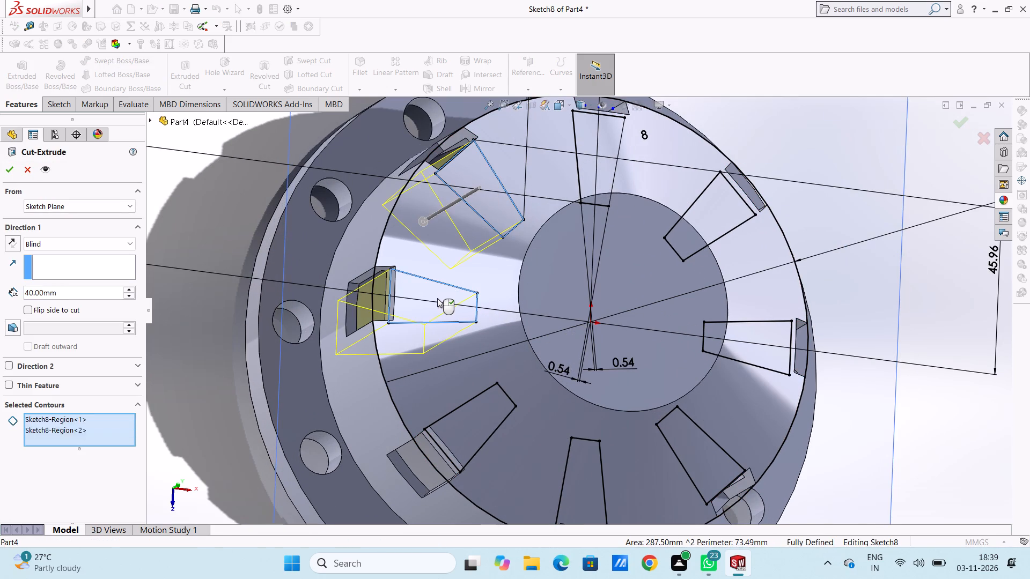
{"action": "left_click", "coordinate": [587, 153]}
{"action": "left_click", "coordinate": [702, 219]}
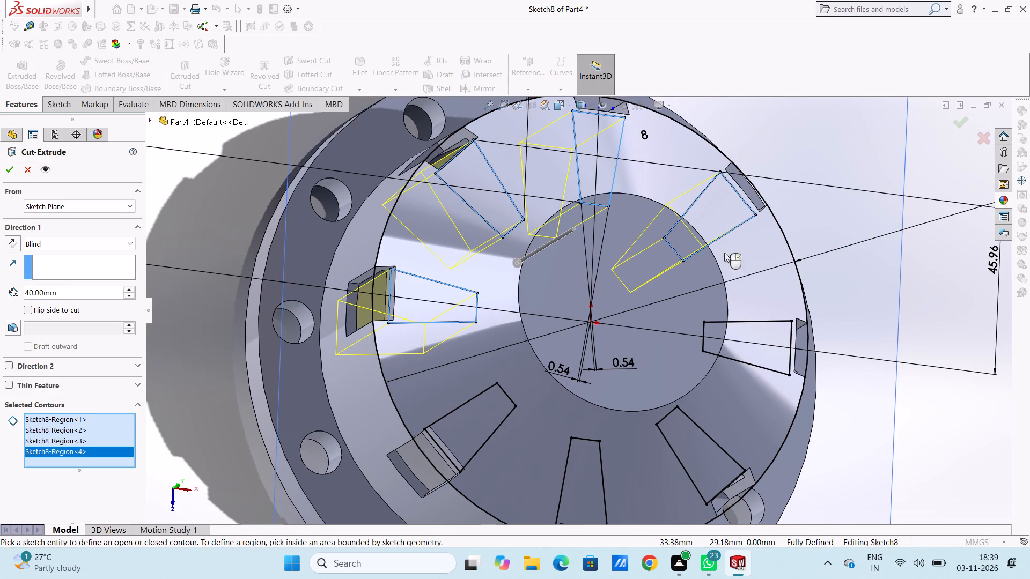
{"action": "left_click", "coordinate": [758, 332]}
{"action": "left_click", "coordinate": [711, 465]}
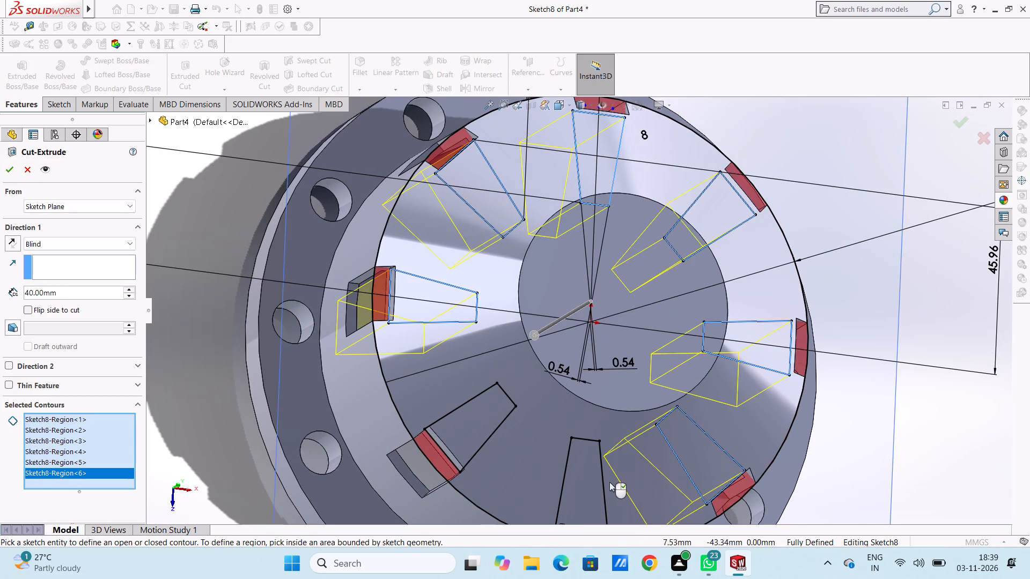
{"action": "left_click", "coordinate": [589, 477]}
{"action": "left_click", "coordinate": [476, 411]}
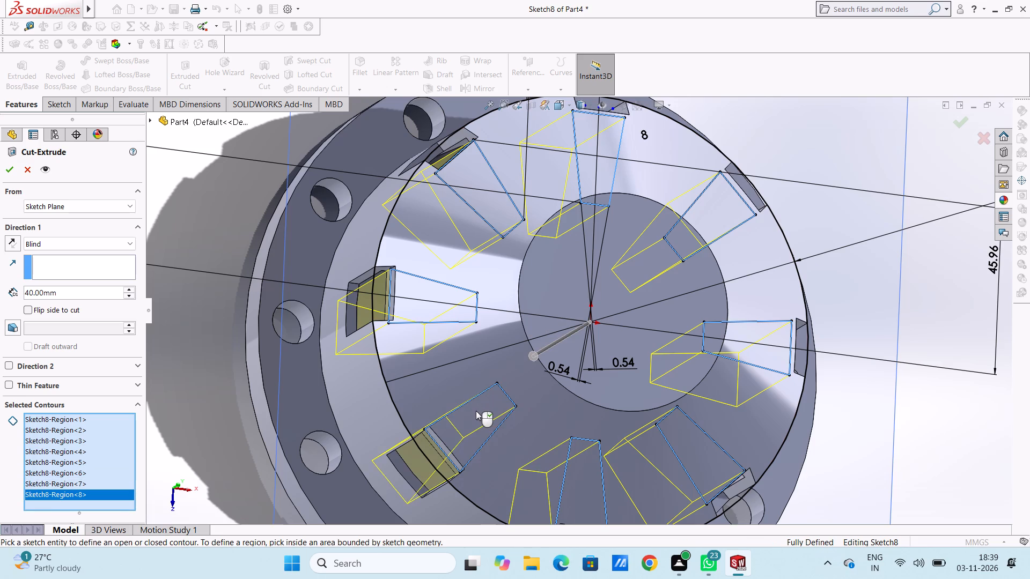
{"action": "scroll", "coordinate": [455, 400], "scroll_direction": "up", "scroll_amount": 5}
{"action": "middle_click_drag", "start_coordinate": [336, 387], "coordinate": [363, 326]}
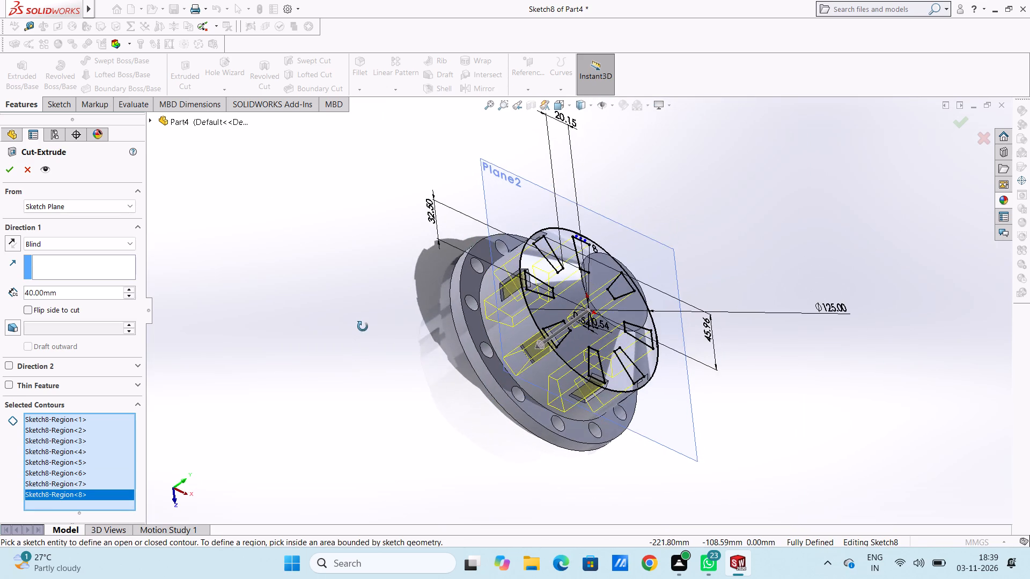
{"action": "middle_click_drag", "start_coordinate": [363, 326], "coordinate": [337, 300]}
{"action": "left_click", "coordinate": [88, 243]}
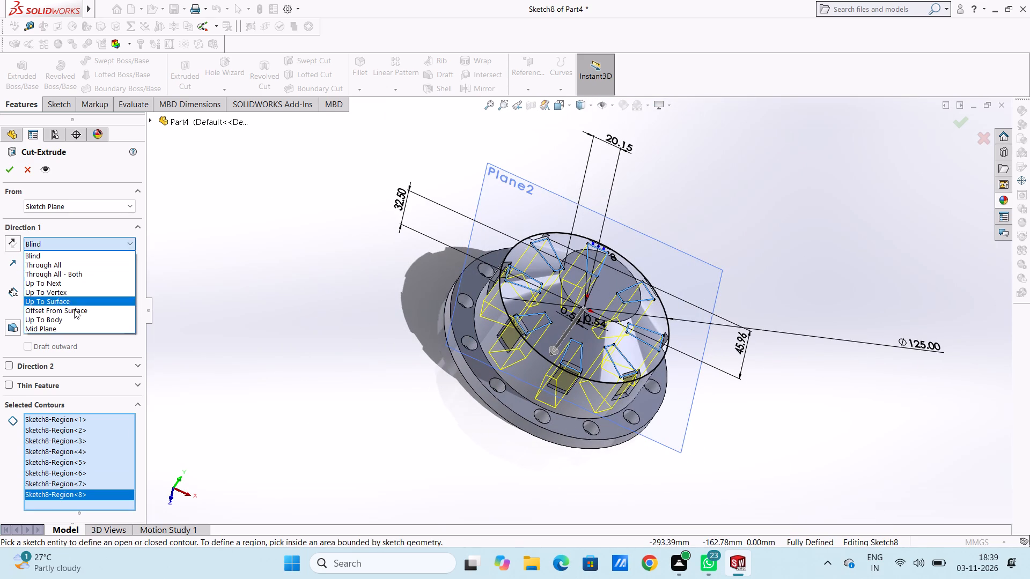
{"action": "left_click", "coordinate": [73, 328]}
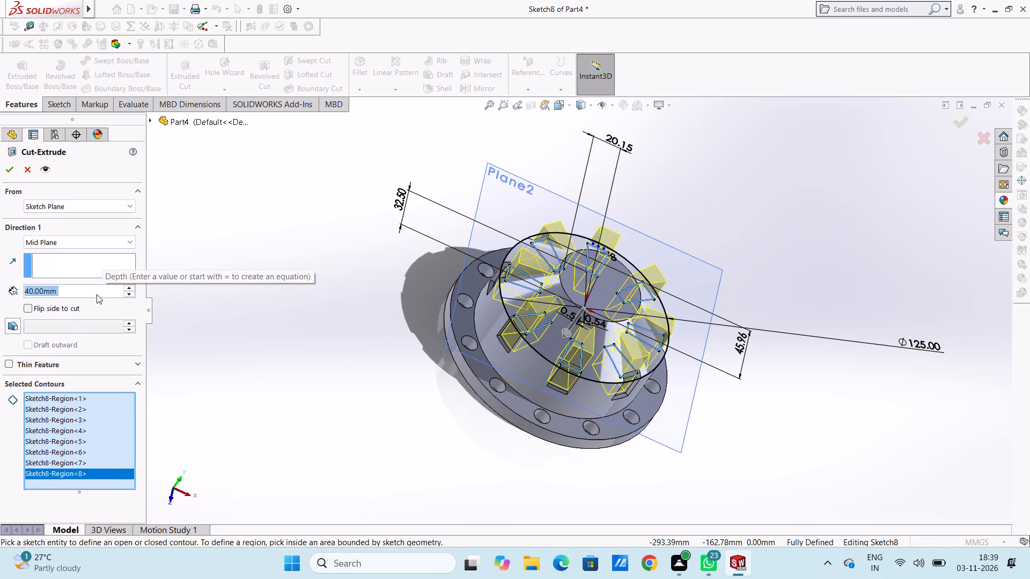
{"action": "type", "text": "60"}
{"action": "key", "text": "Return"}
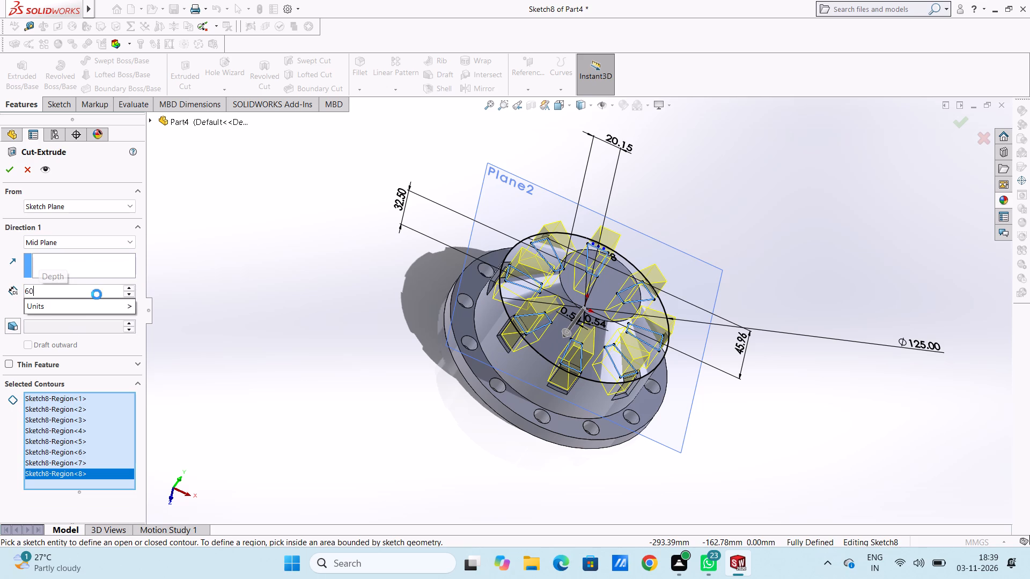
{"action": "left_click", "coordinate": [13, 169]}
{"action": "left_click", "coordinate": [315, 296]}
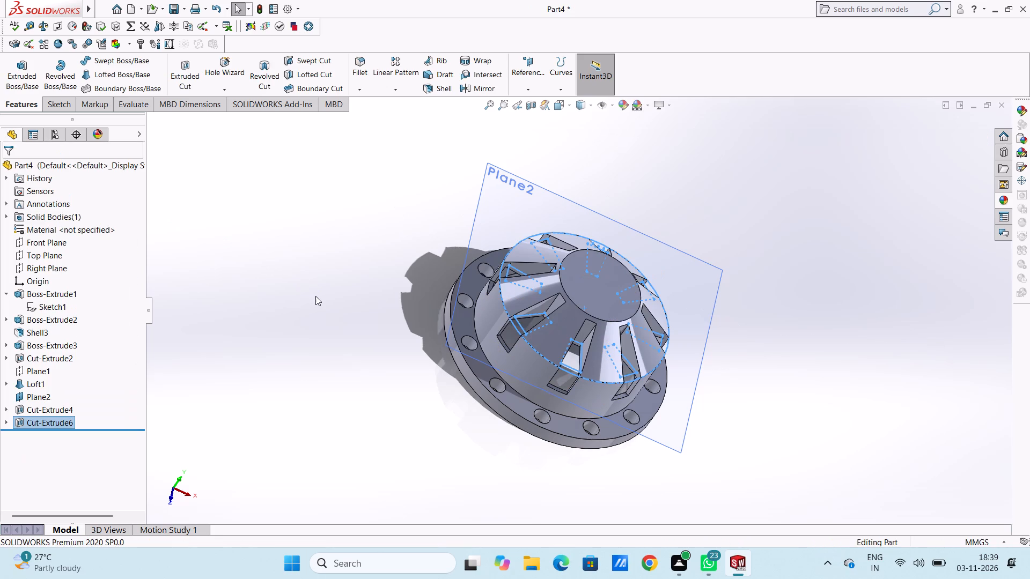
Hide Plane2 in the model view.
{"action": "middle_click_drag", "start_coordinate": [321, 279], "coordinate": [323, 332]}
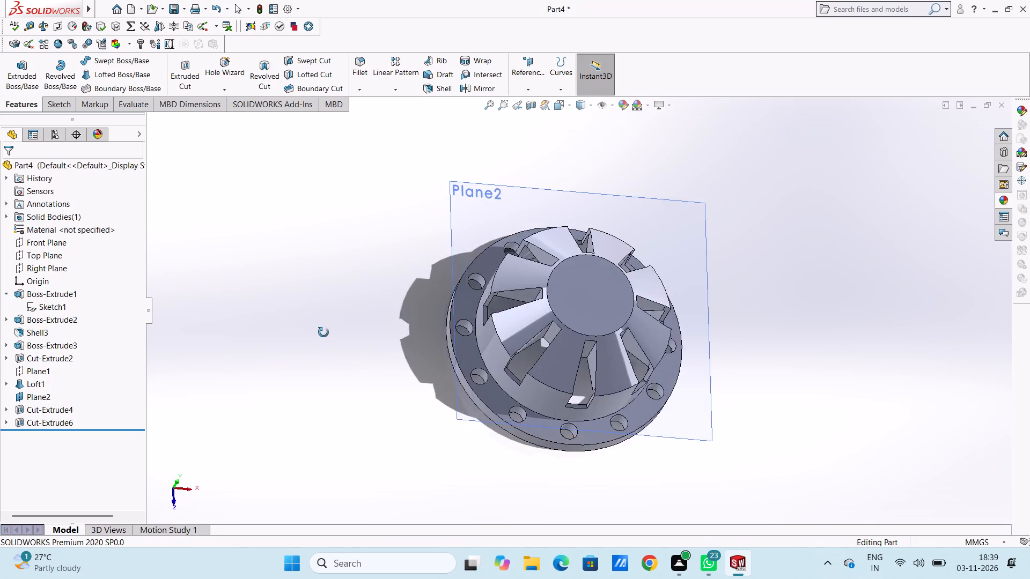
{"action": "middle_click_drag", "start_coordinate": [323, 332], "coordinate": [321, 254]}
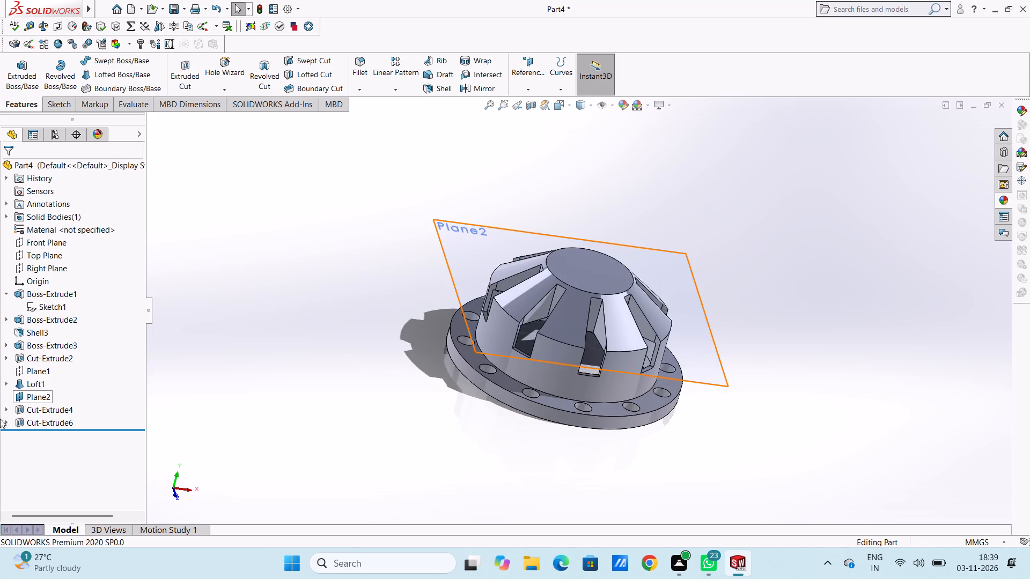
{"action": "left_click", "coordinate": [36, 395]}
{"action": "left_click", "coordinate": [63, 380]}
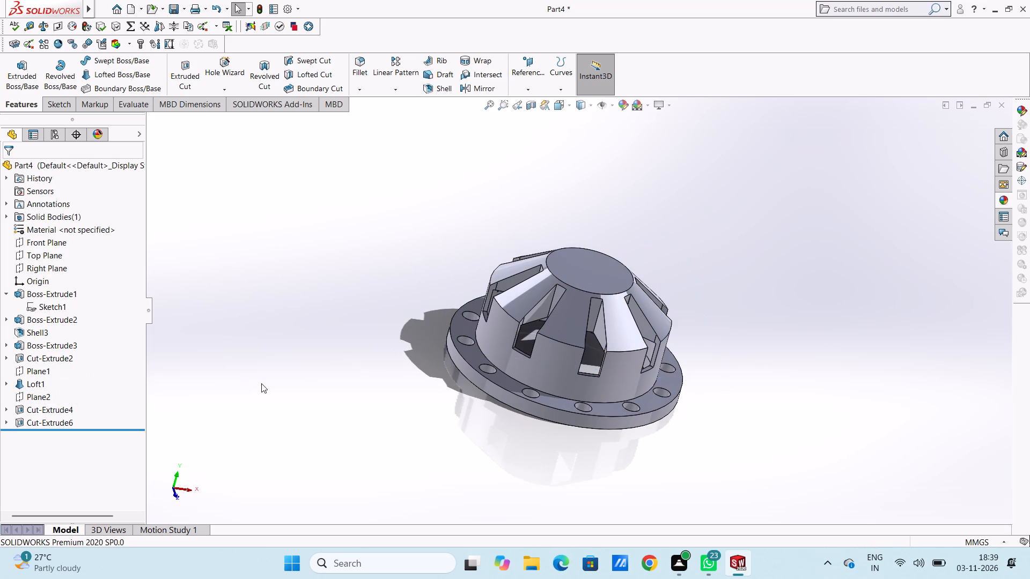
Examine the eight tapered cuts from the outside and through the flange's open underside.
{"action": "middle_click_drag", "start_coordinate": [355, 384], "coordinate": [390, 326]}
{"action": "middle_click_drag", "start_coordinate": [337, 374], "coordinate": [385, 382]}
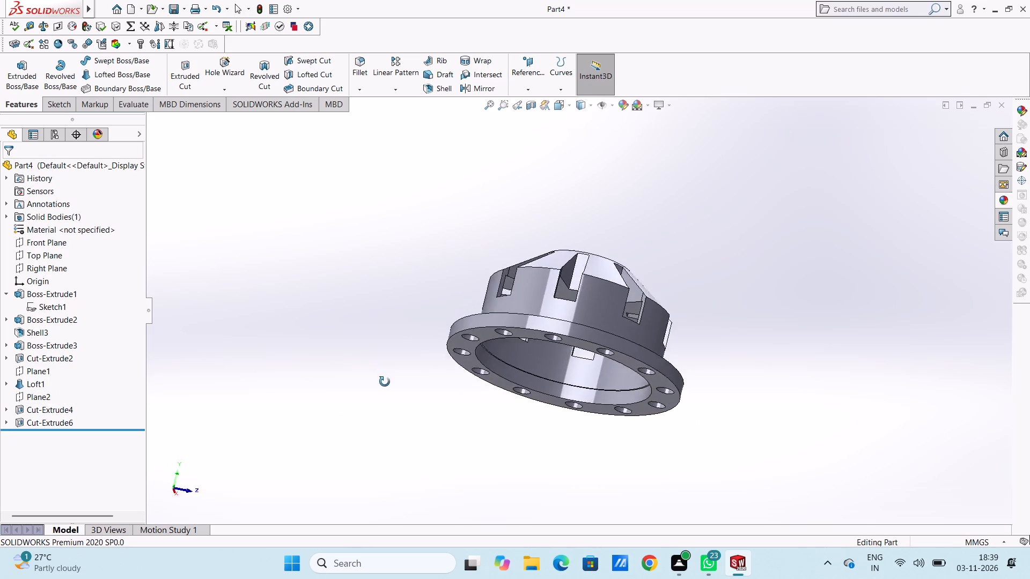
{"action": "middle_click_drag", "start_coordinate": [385, 382], "coordinate": [319, 412]}
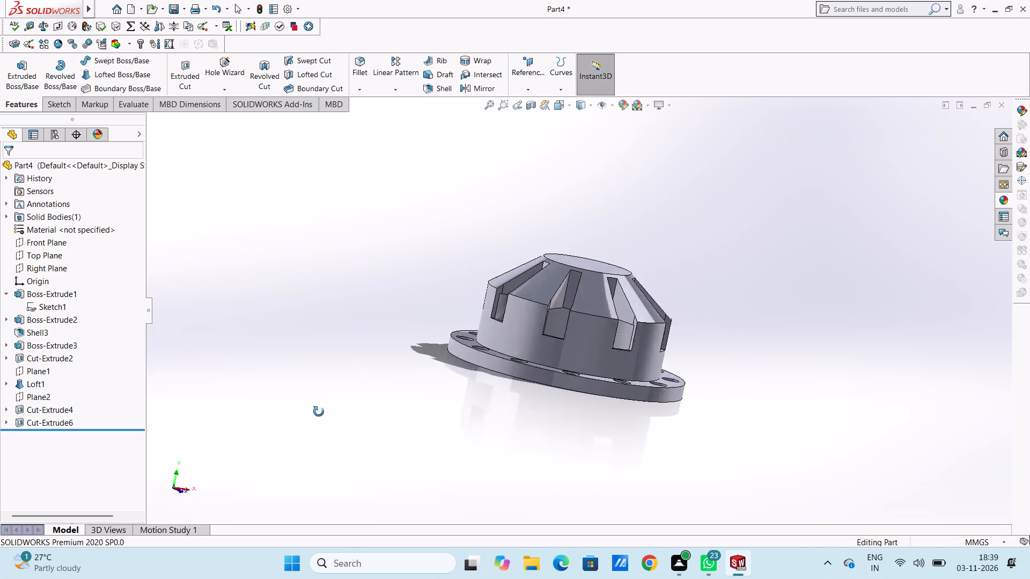
{"action": "middle_click_drag", "start_coordinate": [319, 412], "coordinate": [243, 420]}
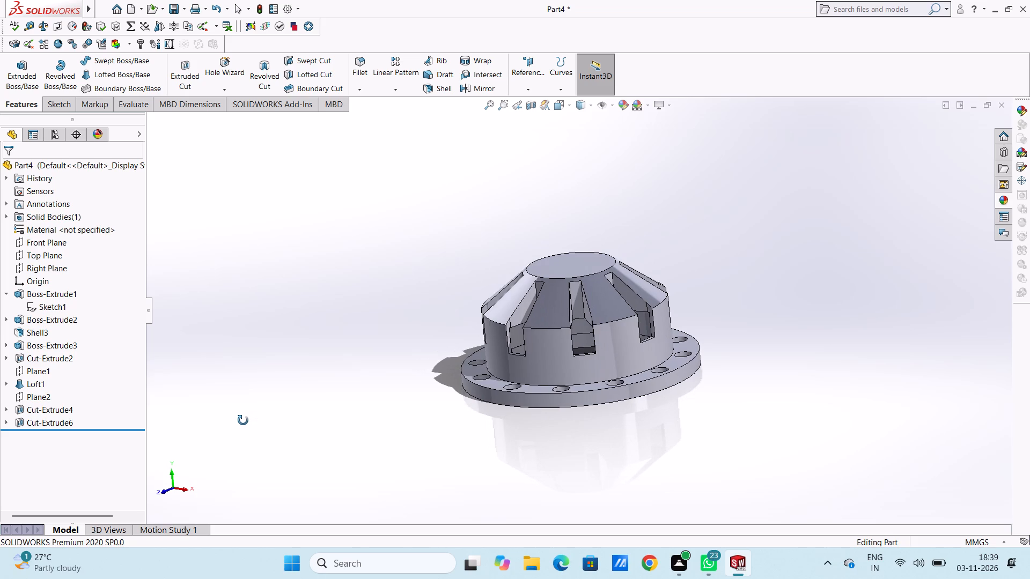
{"action": "middle_click_drag", "start_coordinate": [243, 420], "coordinate": [244, 348]}
{"action": "middle_click_drag", "start_coordinate": [306, 412], "coordinate": [286, 344]}
{"action": "middle_click_drag", "start_coordinate": [323, 402], "coordinate": [324, 357]}
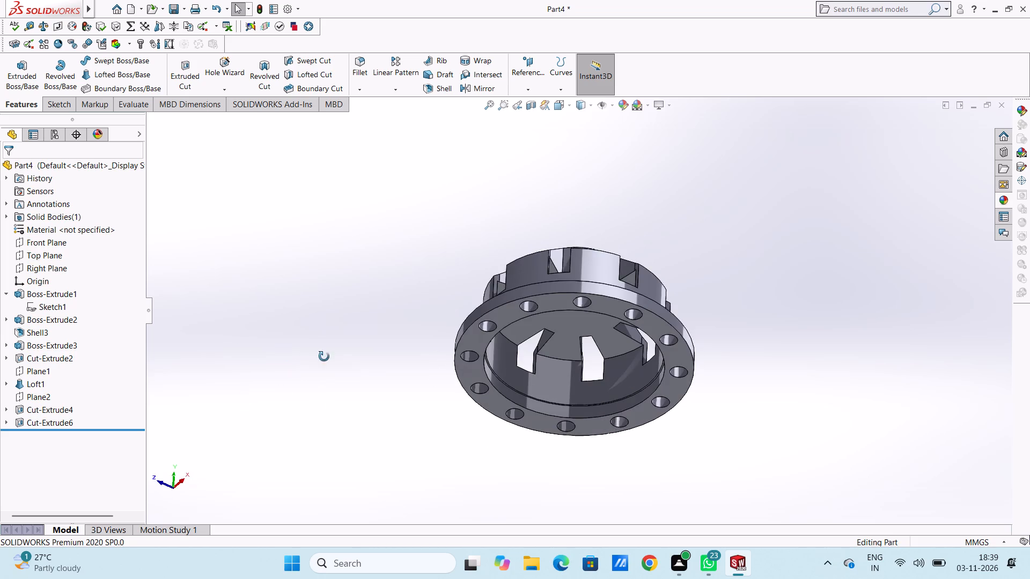
{"action": "middle_click_drag", "start_coordinate": [324, 357], "coordinate": [321, 300]}
Shell the part to a 3 mm thickness, removing the flat face inside the boss at the base of the loft.
{"action": "middle_click_drag", "start_coordinate": [349, 396], "coordinate": [336, 333]}
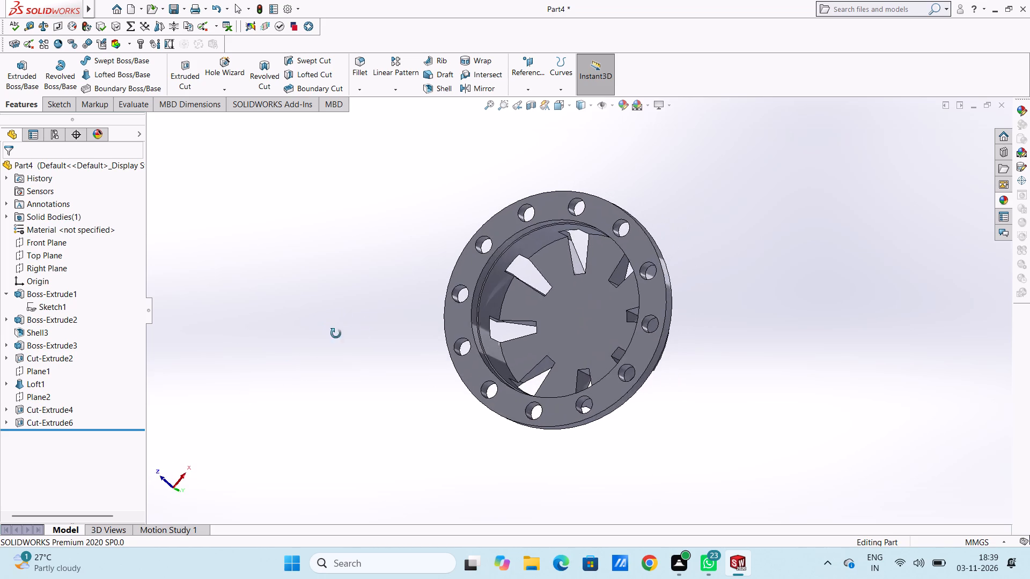
{"action": "middle_click_drag", "start_coordinate": [336, 333], "coordinate": [351, 340]}
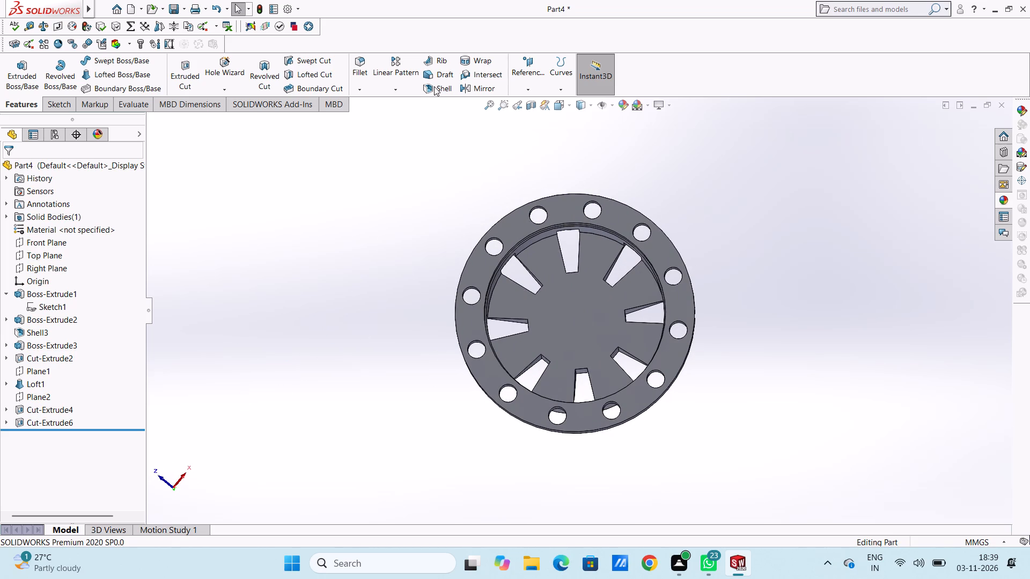
{"action": "left_click", "coordinate": [434, 86]}
{"action": "left_click", "coordinate": [564, 306]}
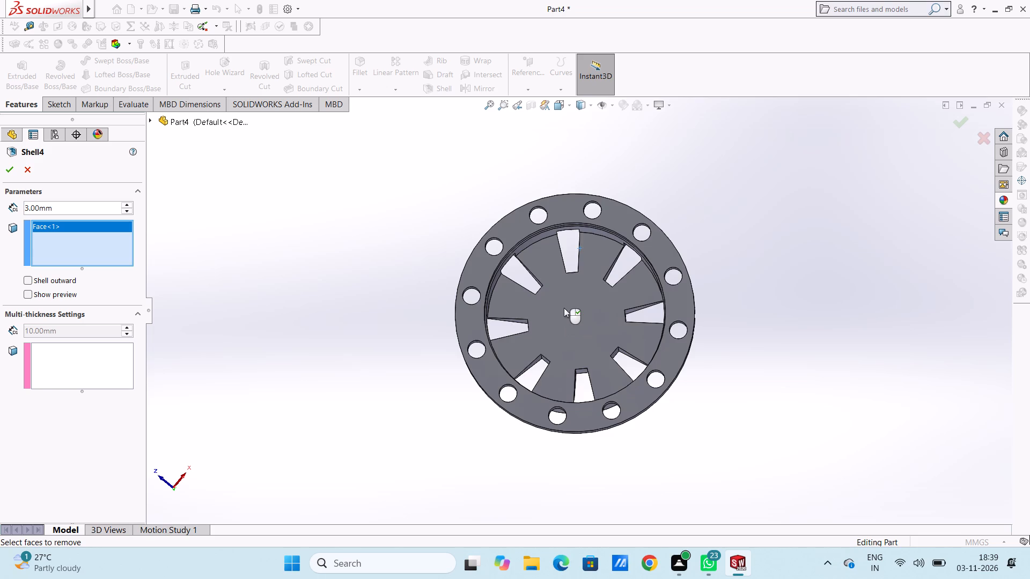
{"action": "left_click", "coordinate": [11, 171]}
{"action": "left_click", "coordinate": [344, 304]}
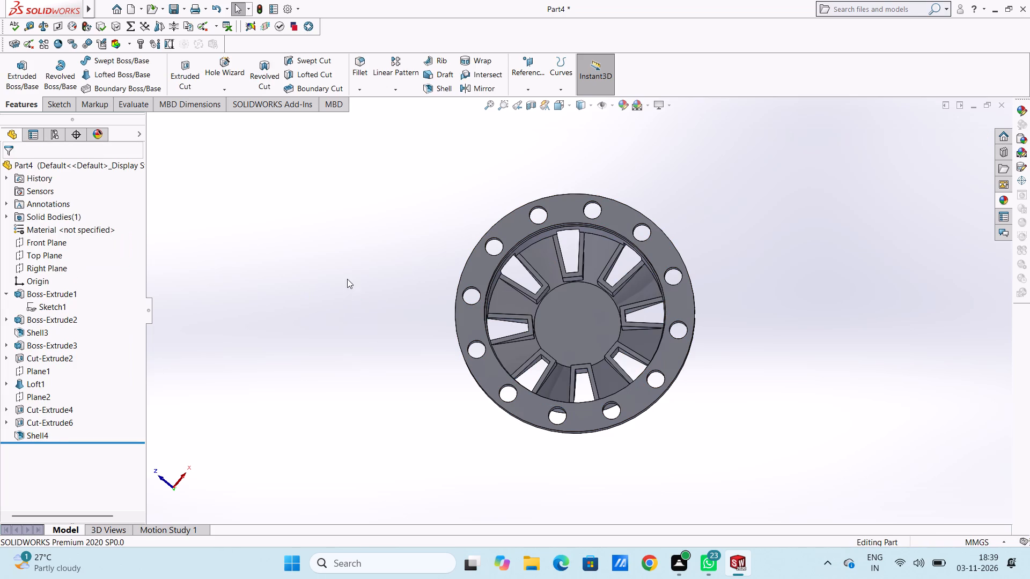
Examine the shelled loft and its tapered openings from the underside, the sides and above.
{"action": "middle_click_drag", "start_coordinate": [365, 283], "coordinate": [364, 388]}
{"action": "middle_click_drag", "start_coordinate": [360, 312], "coordinate": [350, 425]}
{"action": "middle_click_drag", "start_coordinate": [350, 348], "coordinate": [323, 373]}
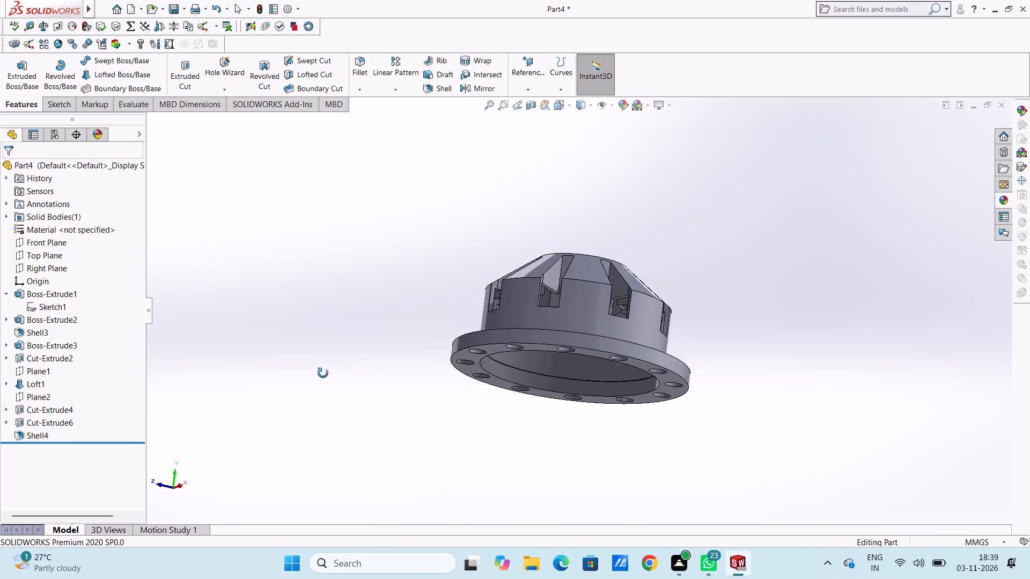
{"action": "middle_click_drag", "start_coordinate": [323, 373], "coordinate": [303, 316]}
{"action": "middle_click_drag", "start_coordinate": [307, 355], "coordinate": [303, 294]}
{"action": "middle_click_drag", "start_coordinate": [315, 368], "coordinate": [312, 297]}
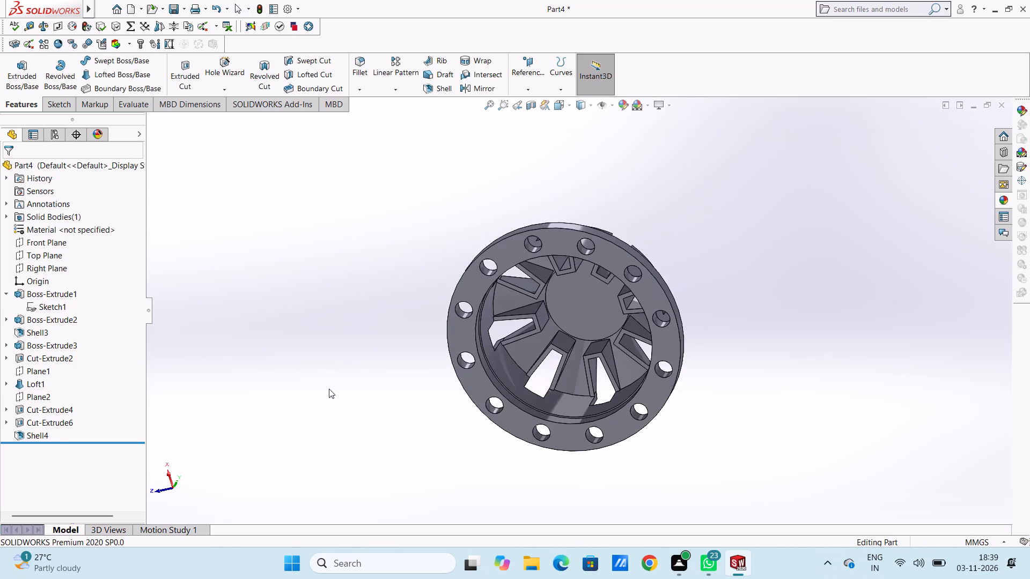
{"action": "middle_click_drag", "start_coordinate": [327, 349], "coordinate": [313, 270]}
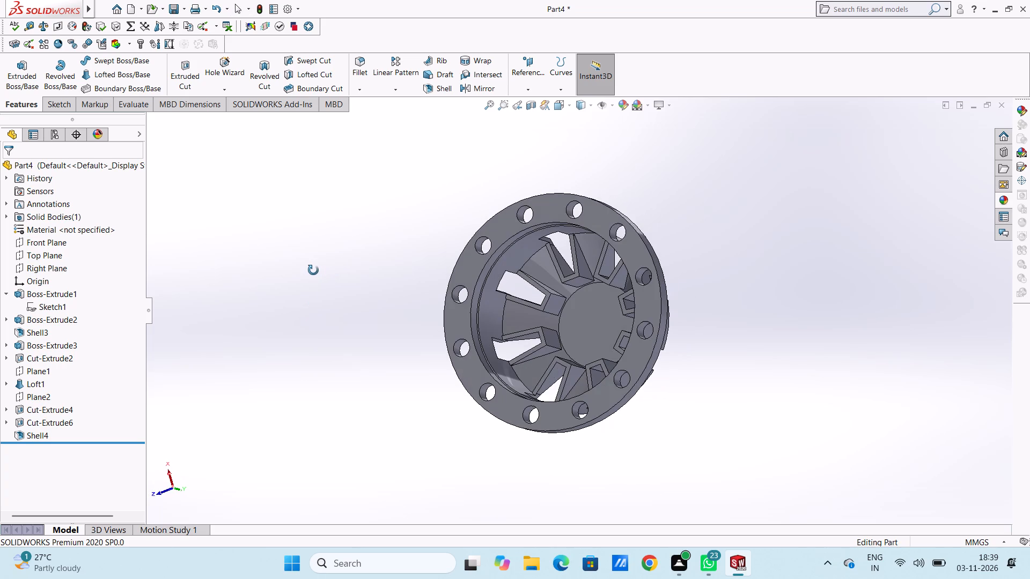
{"action": "middle_click_drag", "start_coordinate": [313, 270], "coordinate": [314, 282]}
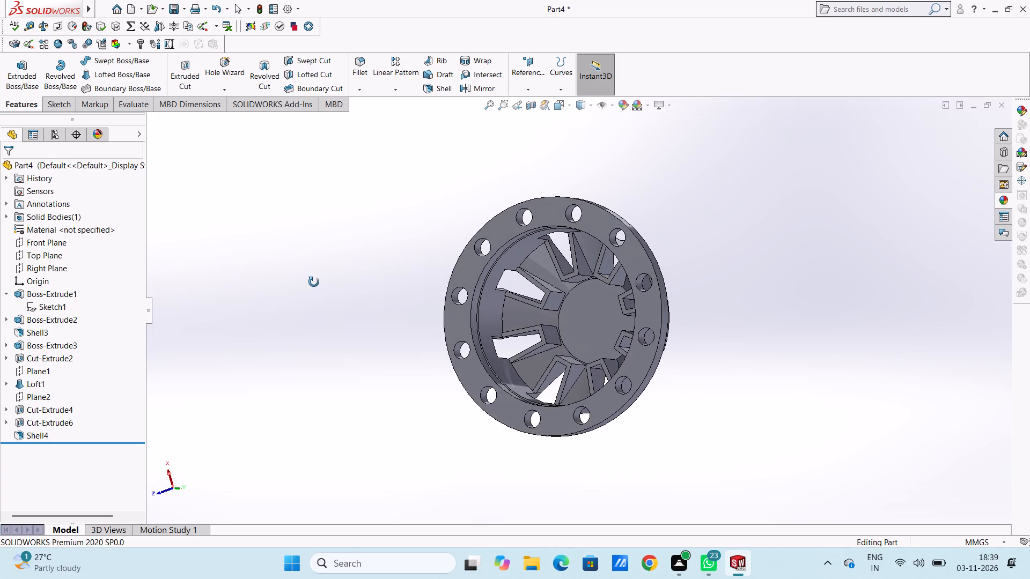
{"action": "middle_click_drag", "start_coordinate": [314, 282], "coordinate": [347, 340]}
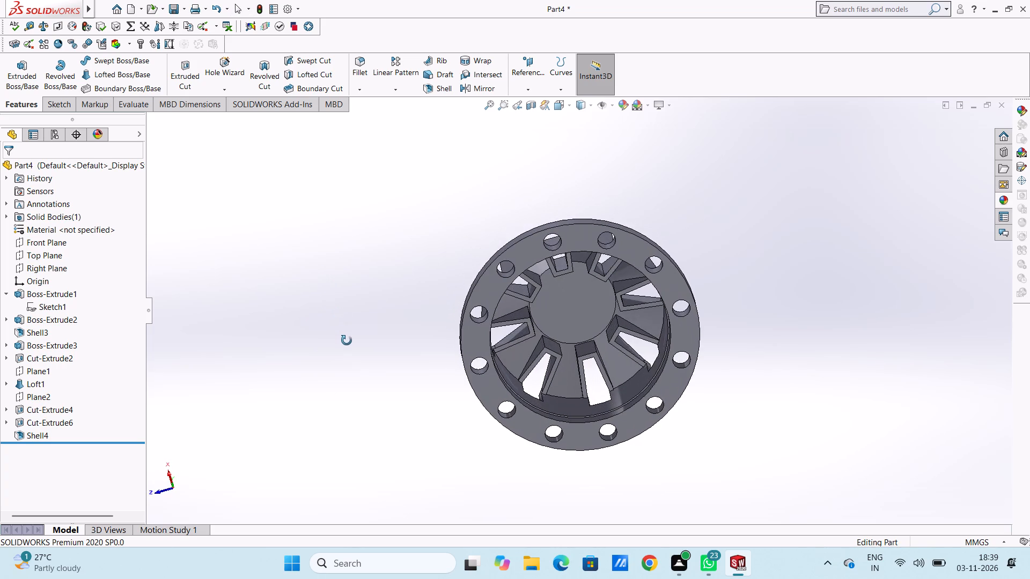
{"action": "middle_click_drag", "start_coordinate": [347, 340], "coordinate": [320, 325]}
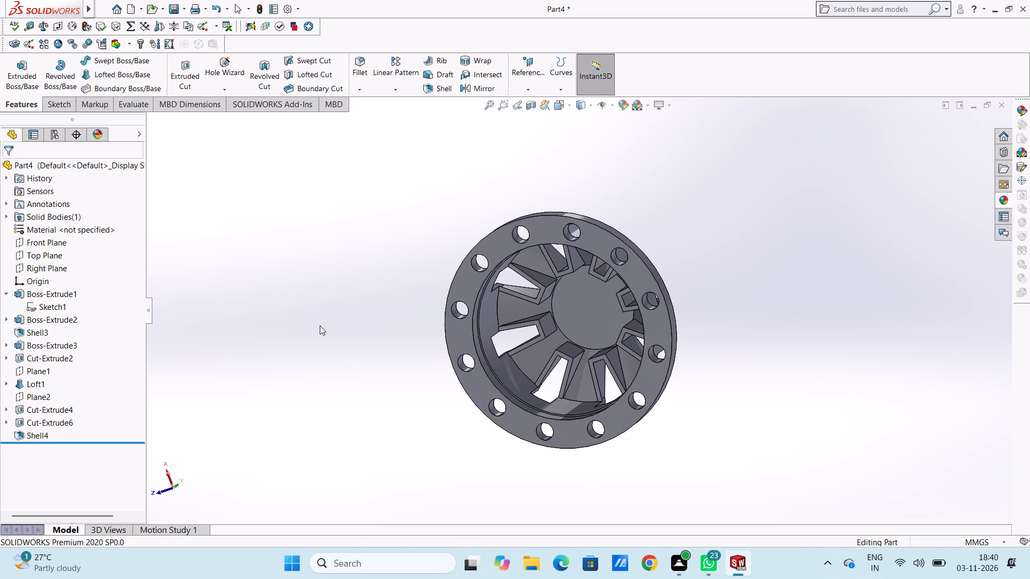
{"action": "middle_click_drag", "start_coordinate": [320, 326], "coordinate": [357, 487]}
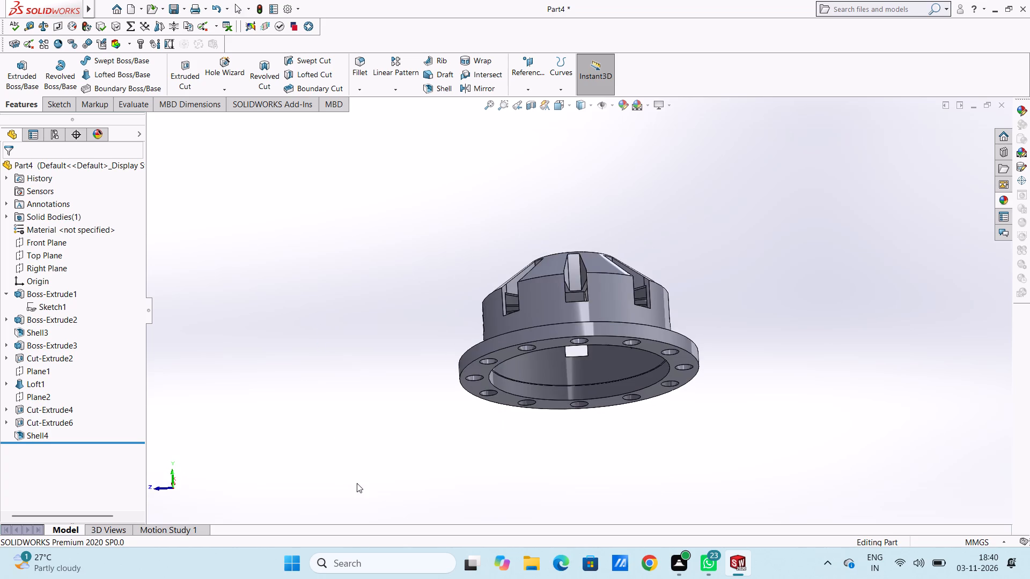
{"action": "middle_click_drag", "start_coordinate": [371, 415], "coordinate": [419, 495]}
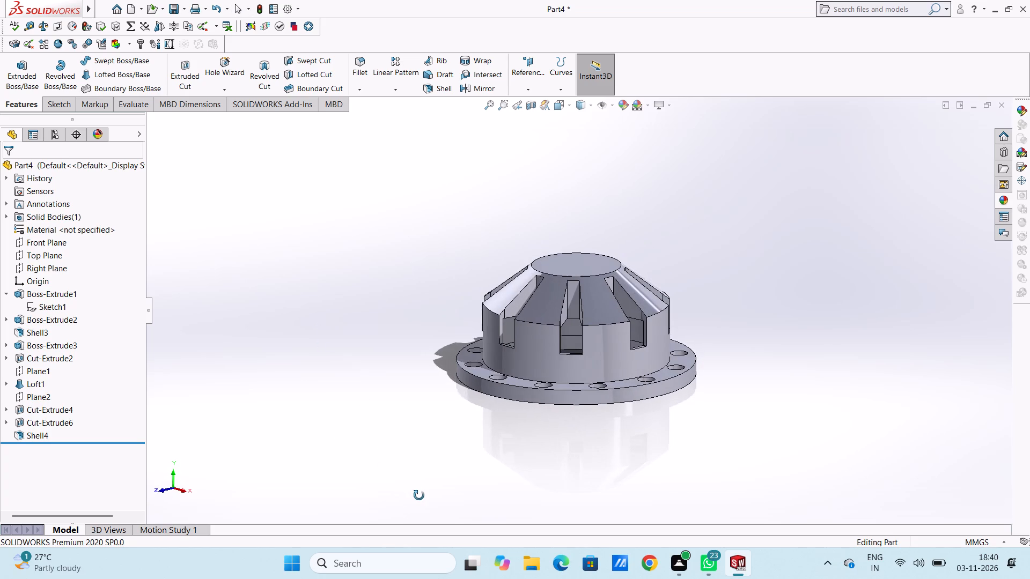
Examine the tapered cuts and the edge openings below them around the shelled loft from several angles.
{"action": "middle_click_drag", "start_coordinate": [419, 495], "coordinate": [398, 473]}
{"action": "scroll", "coordinate": [550, 372], "scroll_direction": "down", "scroll_amount": 3}
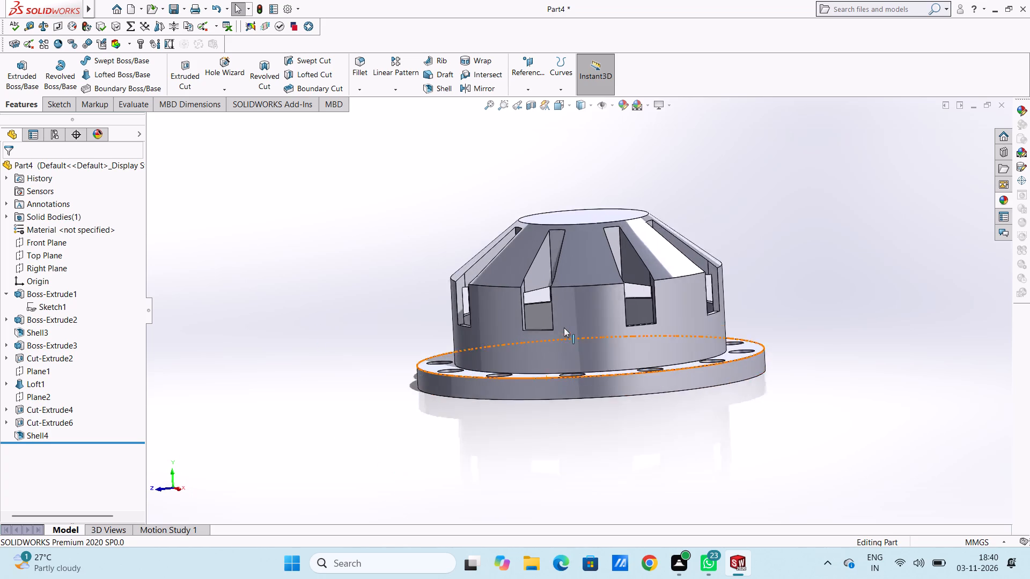
{"action": "scroll", "coordinate": [564, 328], "scroll_direction": "down", "scroll_amount": 2}
{"action": "middle_click_drag", "start_coordinate": [543, 260], "coordinate": [531, 290]}
{"action": "scroll", "coordinate": [531, 290], "scroll_direction": "down", "scroll_amount": 1}
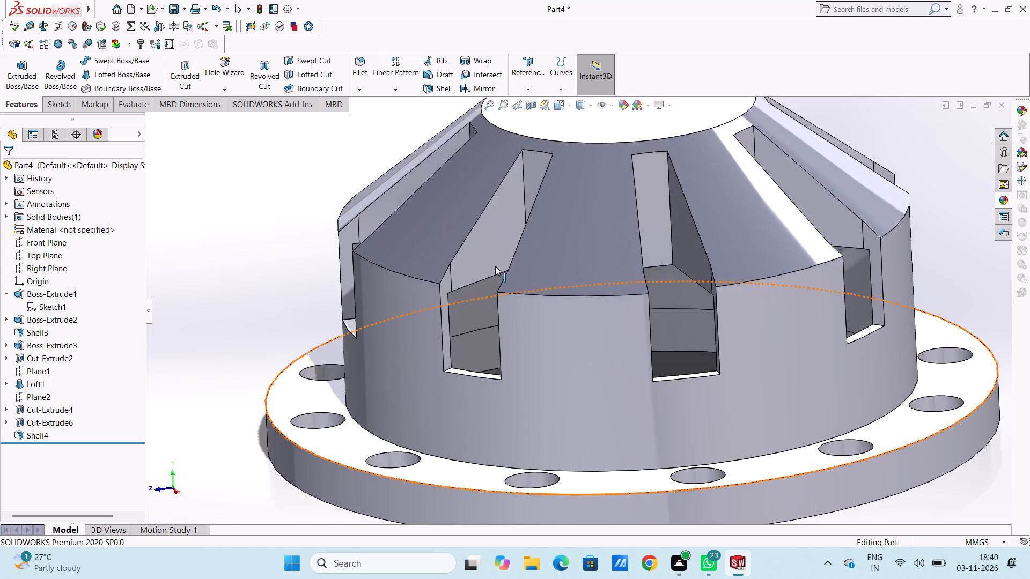
{"action": "scroll", "coordinate": [495, 266], "scroll_direction": "down", "scroll_amount": 3}
{"action": "middle_click_drag", "start_coordinate": [496, 283], "coordinate": [529, 282]}
{"action": "scroll", "coordinate": [513, 279], "scroll_direction": "up", "scroll_amount": 3}
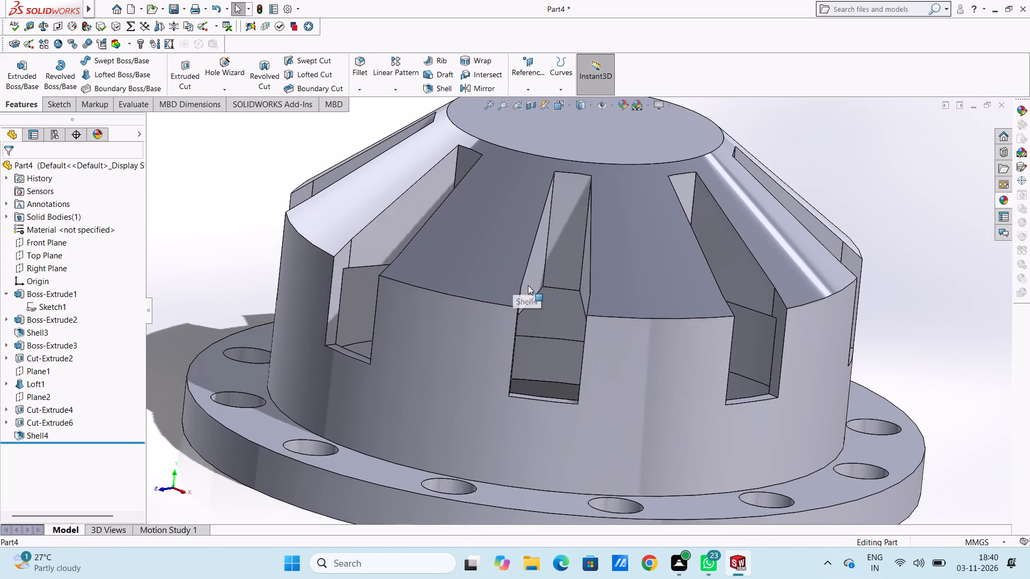
{"action": "middle_click_drag", "start_coordinate": [516, 285], "coordinate": [482, 270]}
Start a sketch on one tapered cut's side wall and draw a 22 mm vertical line up from its lower inner corner.
{"action": "left_click", "coordinate": [549, 277]}
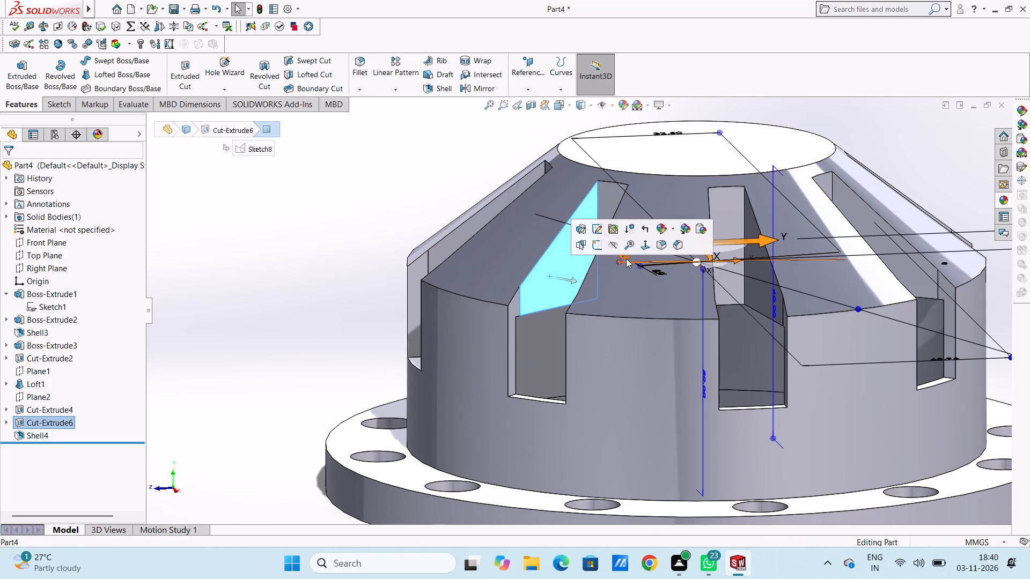
{"action": "left_click", "coordinate": [597, 245]}
{"action": "left_click", "coordinate": [279, 304]}
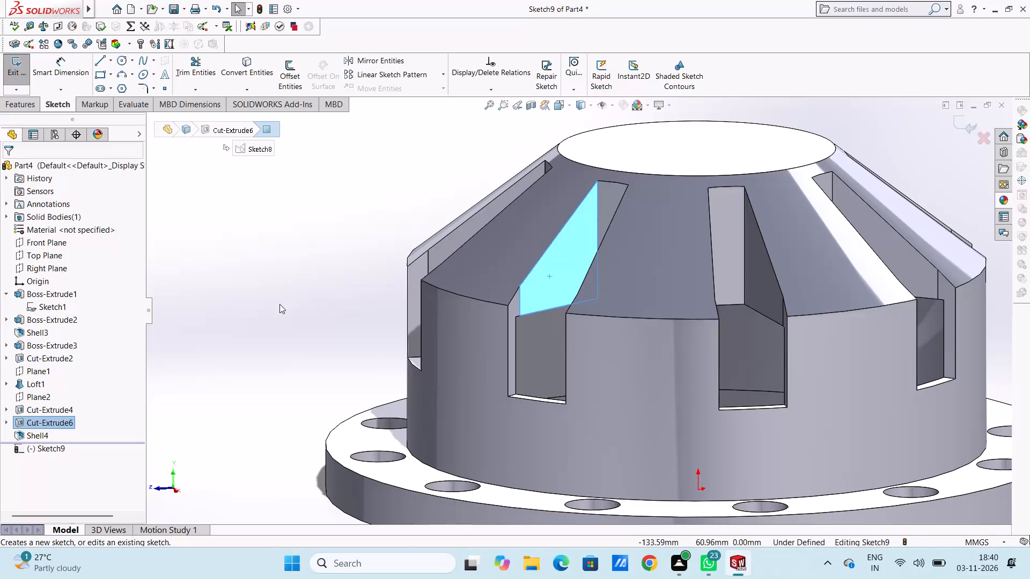
{"action": "scroll", "coordinate": [583, 212], "scroll_direction": "down", "scroll_amount": 2}
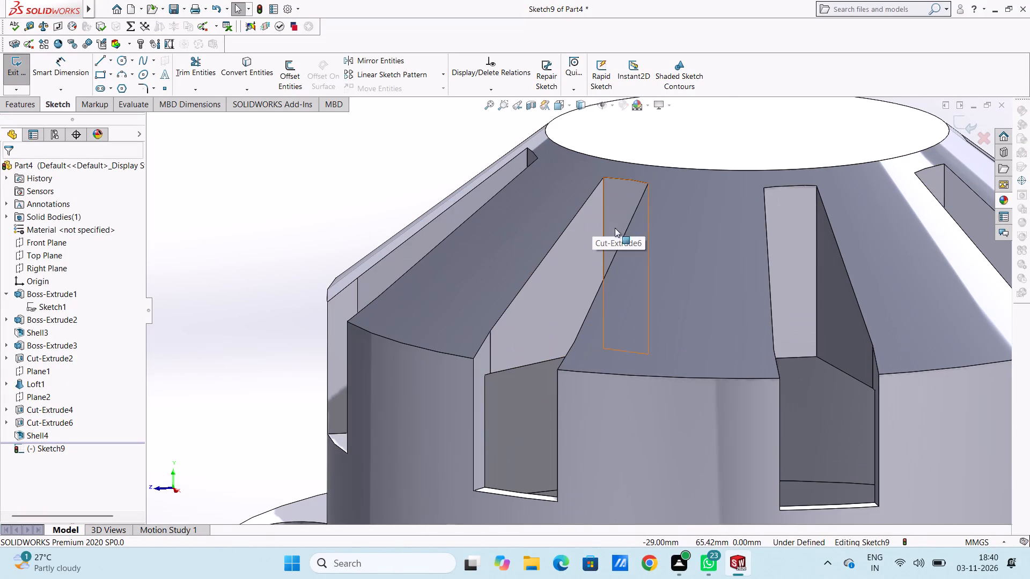
{"action": "left_click", "coordinate": [96, 63]}
{"action": "scroll", "coordinate": [483, 405], "scroll_direction": "down", "scroll_amount": 2}
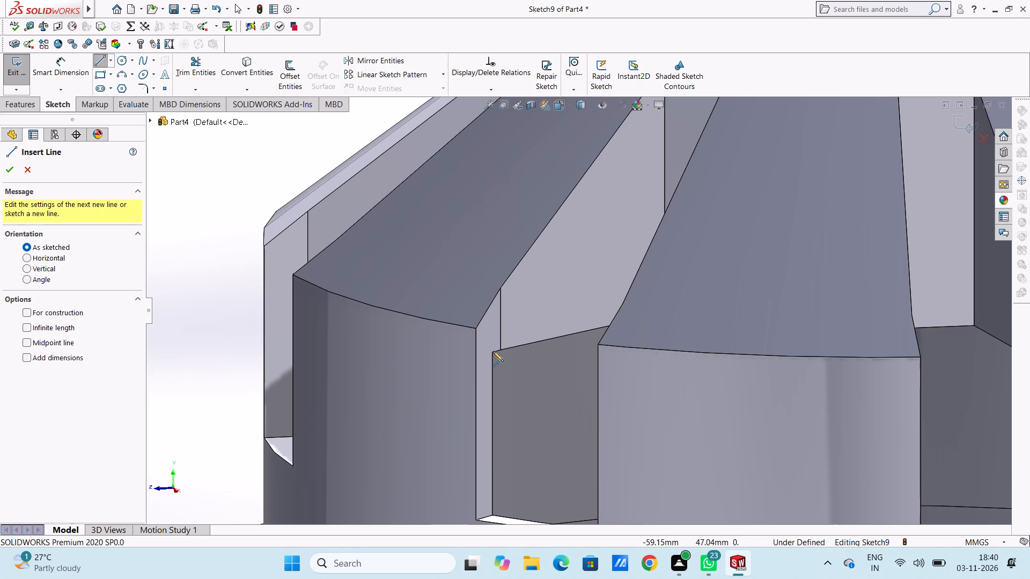
{"action": "middle_click_drag", "start_coordinate": [532, 347], "coordinate": [544, 353]}
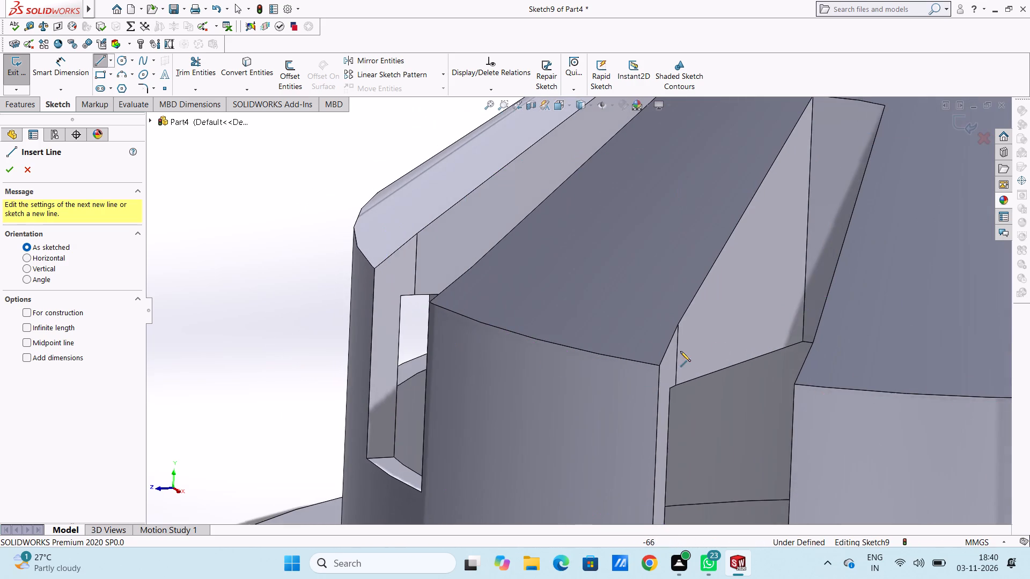
{"action": "scroll", "coordinate": [715, 347], "scroll_direction": "up", "scroll_amount": 4}
{"action": "middle_click", "coordinate": [700, 364]}
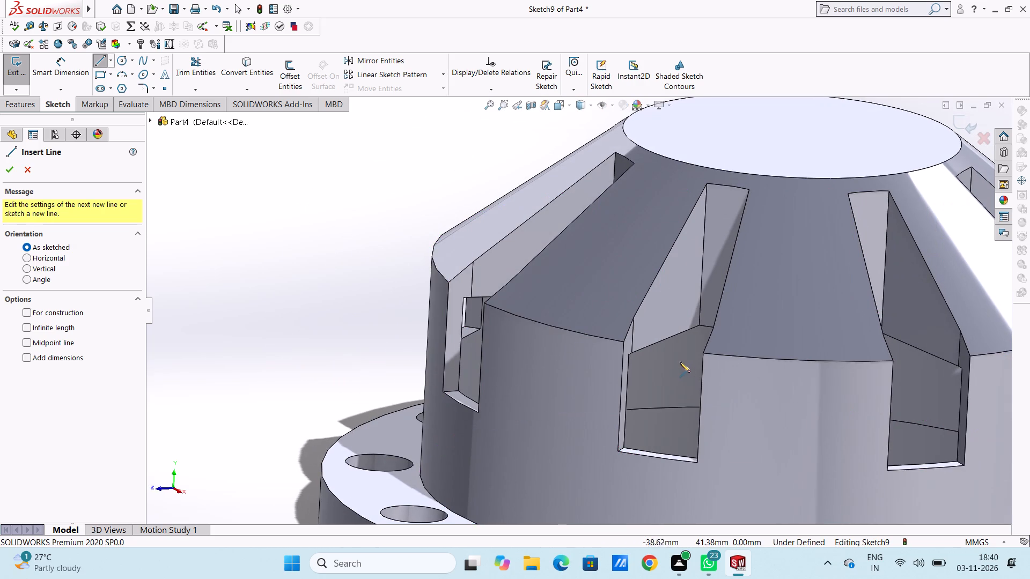
{"action": "middle_click", "coordinate": [680, 362]}
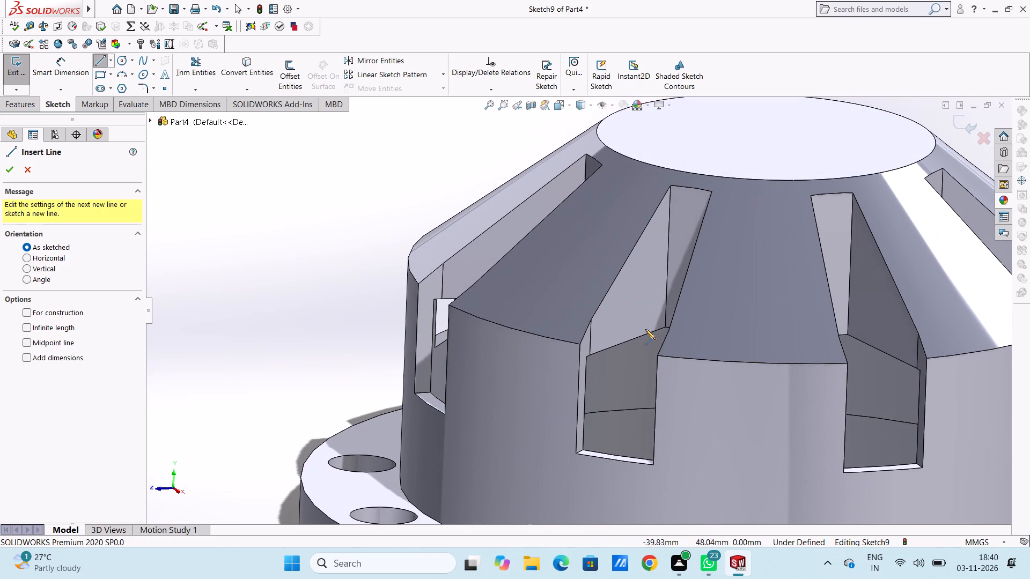
{"action": "left_click", "coordinate": [665, 326]}
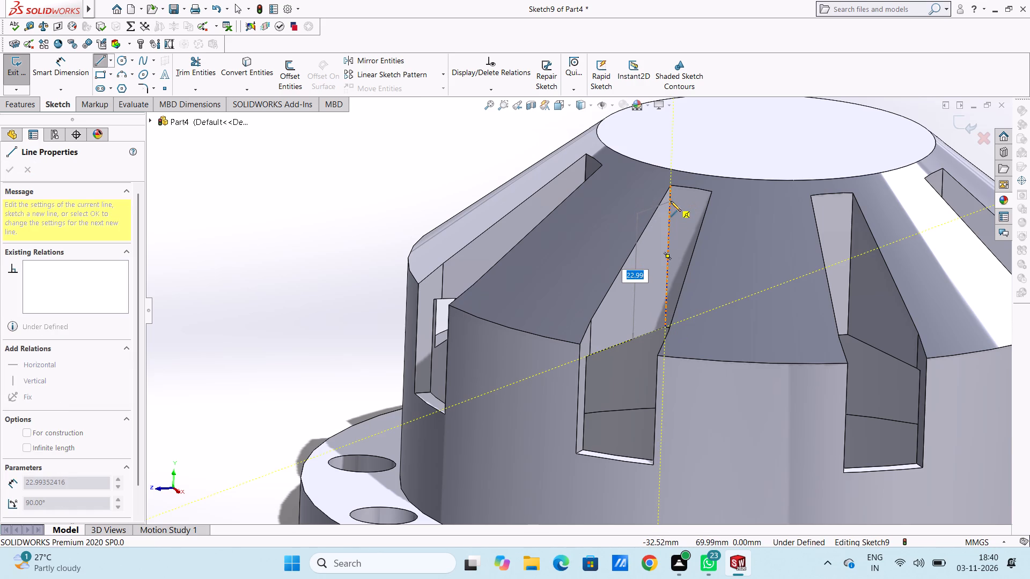
{"action": "type", "text": "22"}
{"action": "key", "text": "Return"}
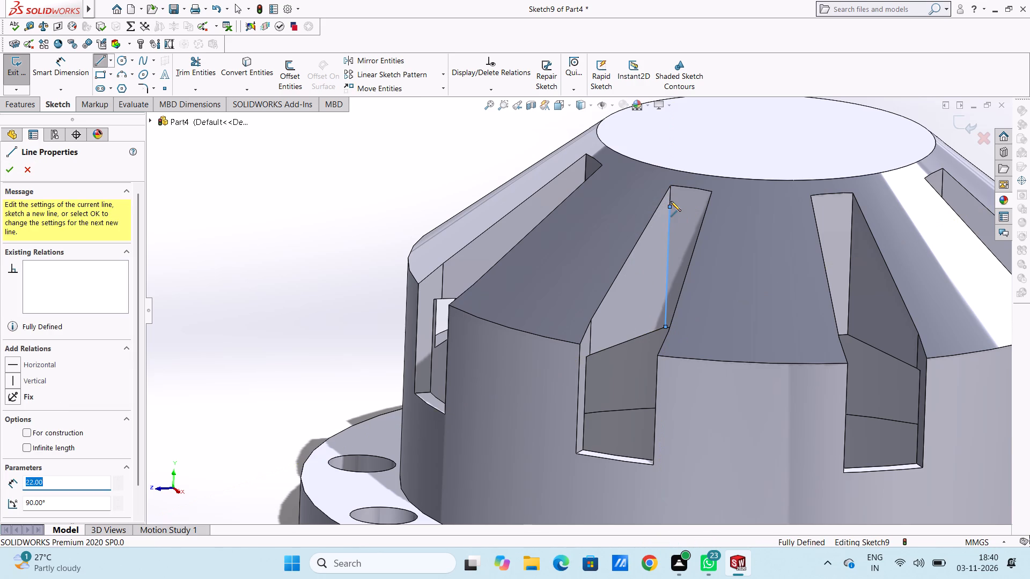
Close the profile with a sloping line about 32.5 mm long, a vertical line about 3.24 mm and a horizontal base about 26.59 mm.
{"action": "left_click", "coordinate": [586, 341]}
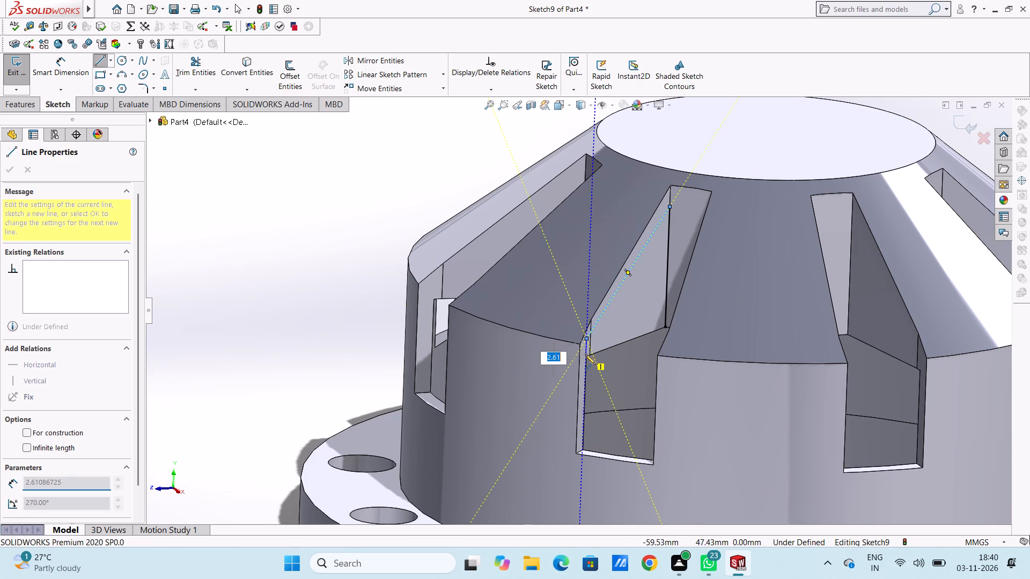
{"action": "left_click", "coordinate": [585, 360]}
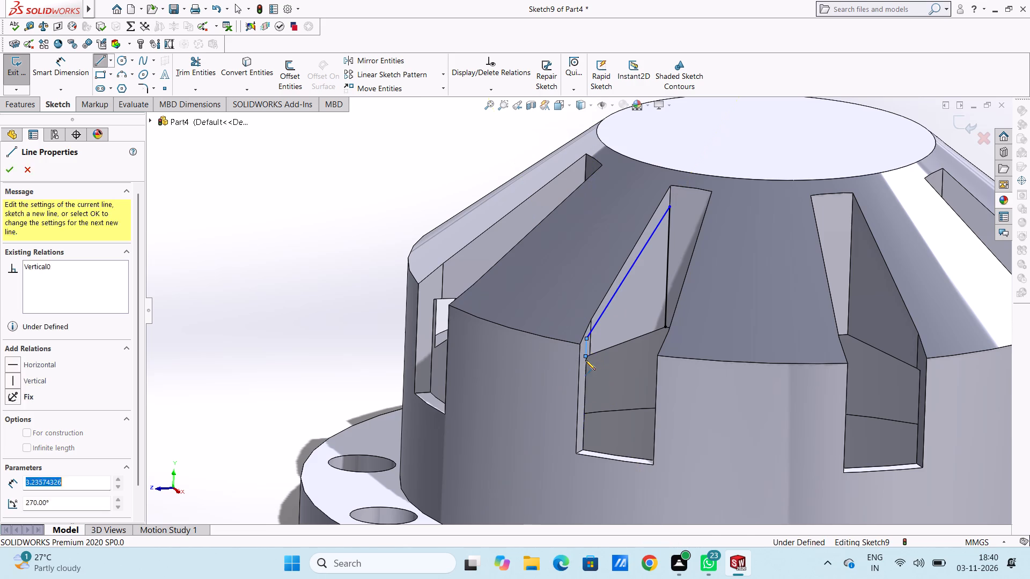
{"action": "left_click", "coordinate": [667, 329]}
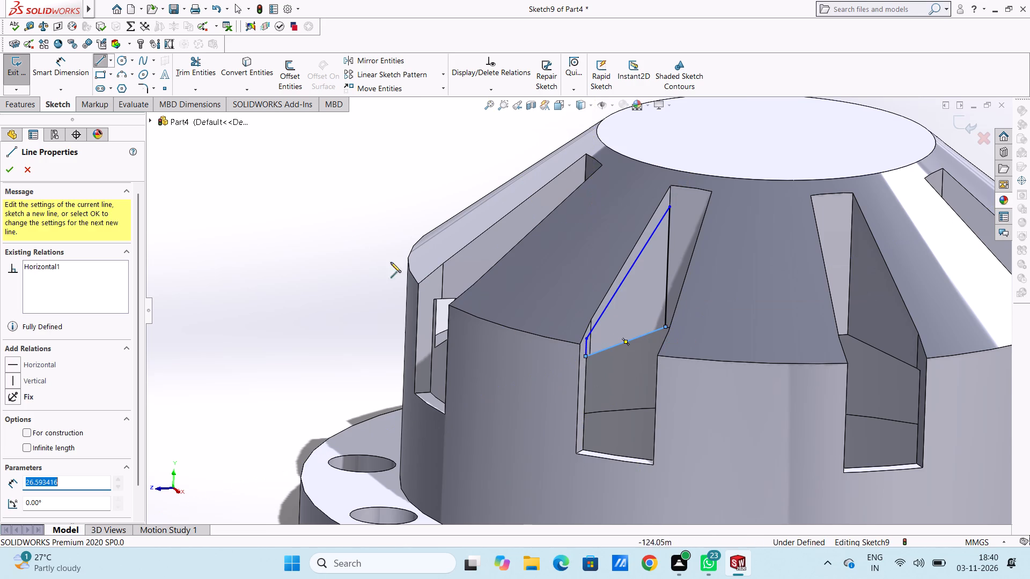
{"action": "right_click", "coordinate": [273, 207]}
{"action": "double_click", "coordinate": [281, 218]}
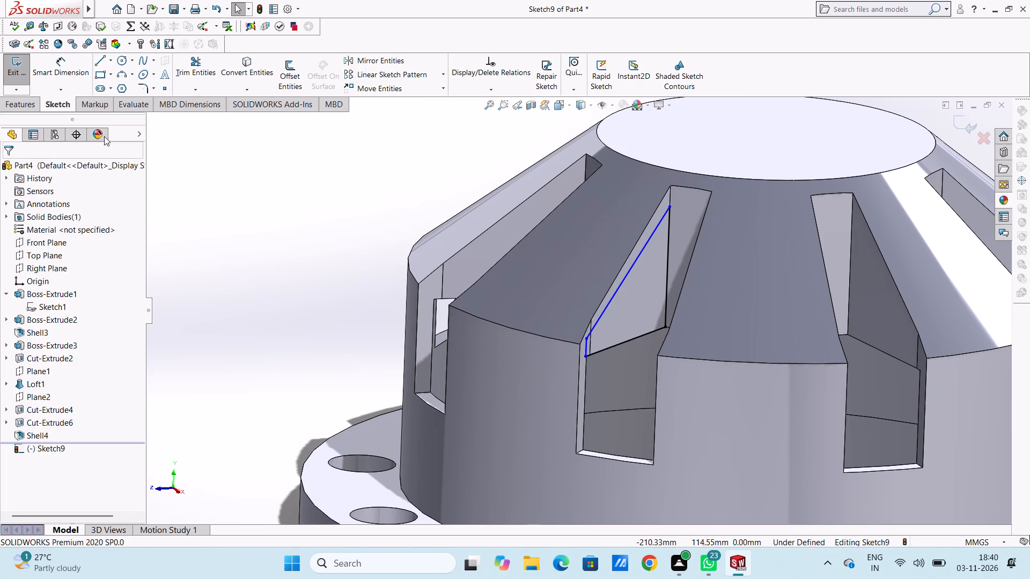
Dimension the profile's short outer vertical edge, horizontal base and long inner vertical edge, keeping their lengths as drawn.
{"action": "left_click", "coordinate": [65, 68]}
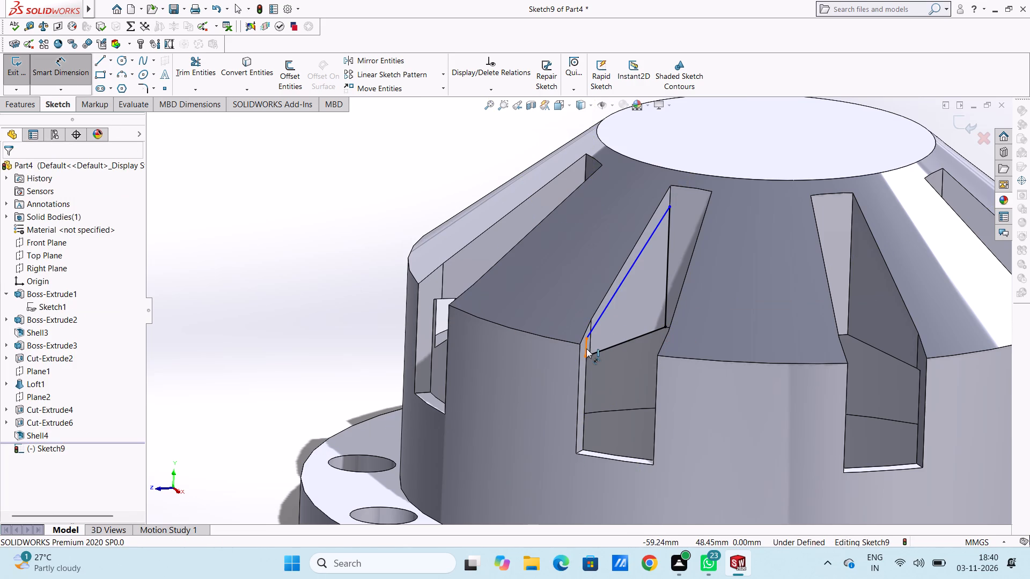
{"action": "left_click", "coordinate": [586, 348]}
{"action": "left_click", "coordinate": [286, 362]}
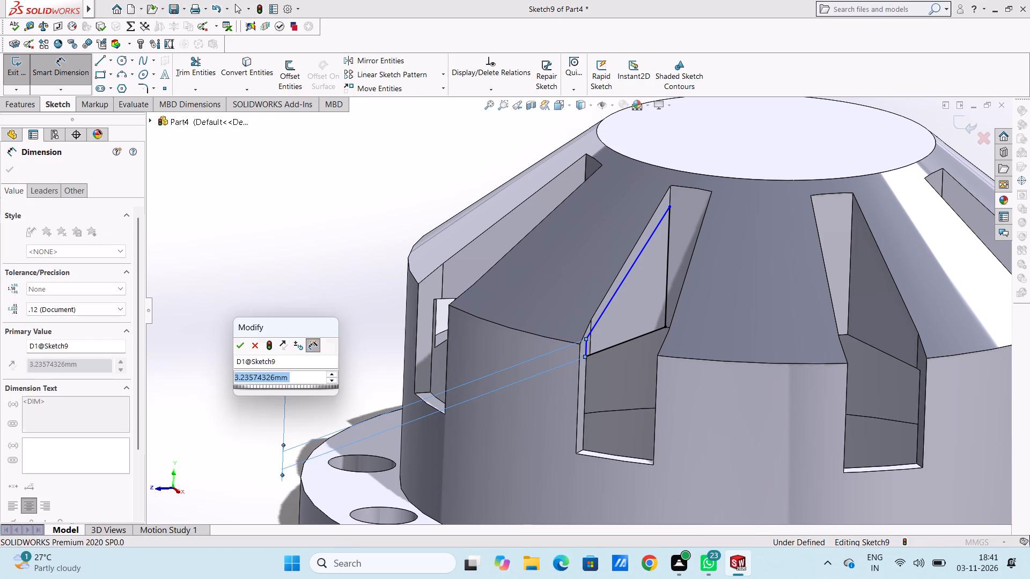
{"action": "left_click", "coordinate": [242, 338]}
{"action": "left_click", "coordinate": [242, 314]}
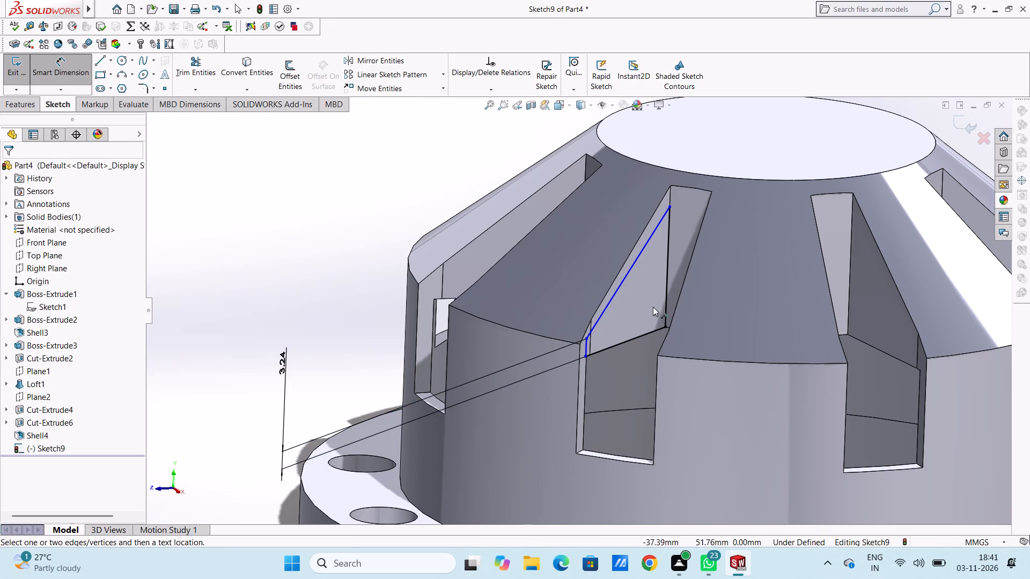
{"action": "left_click", "coordinate": [641, 336]}
{"action": "left_click", "coordinate": [630, 377]}
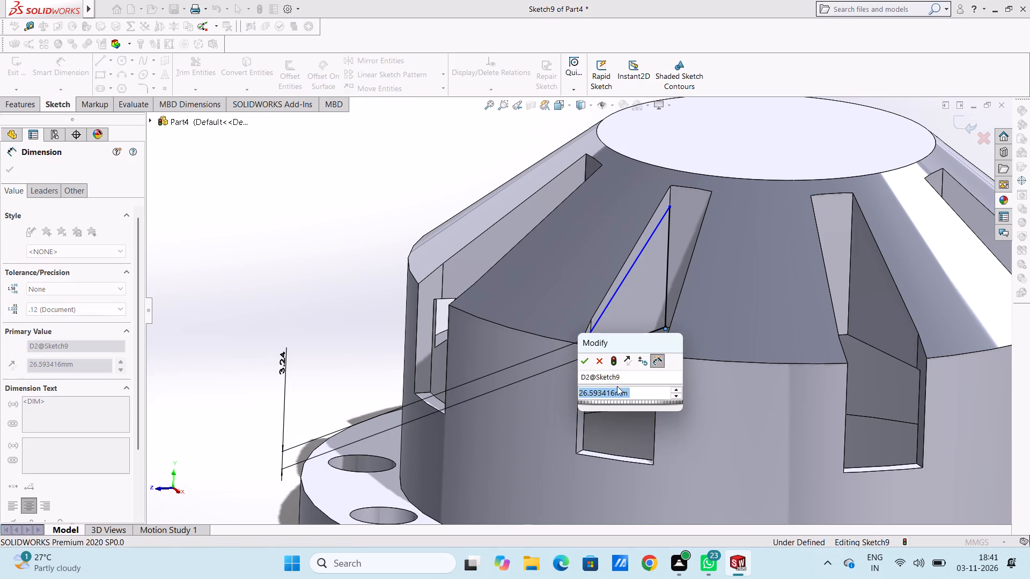
{"action": "left_click", "coordinate": [586, 360]}
{"action": "left_click", "coordinate": [317, 293]}
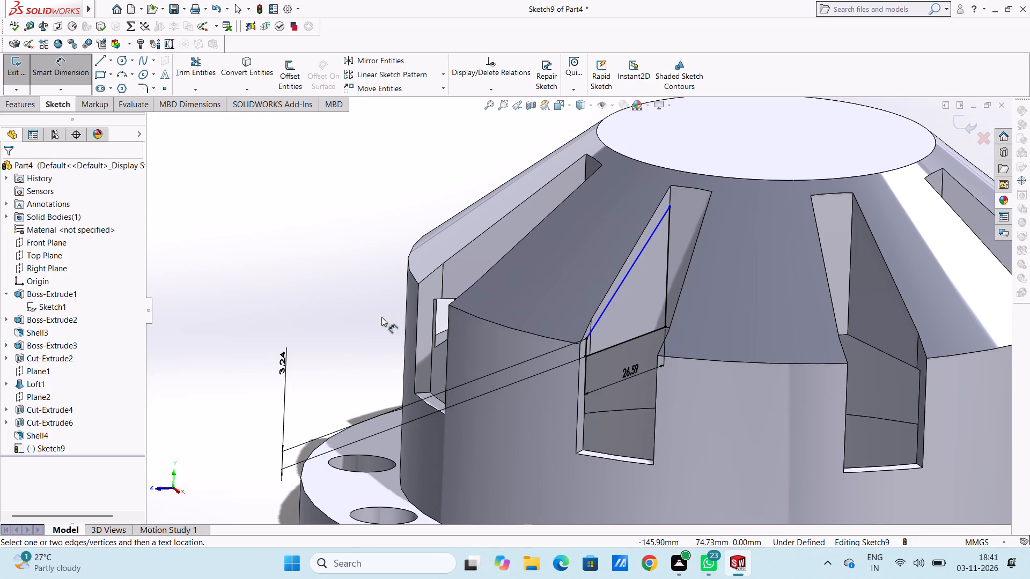
{"action": "left_click", "coordinate": [667, 273]}
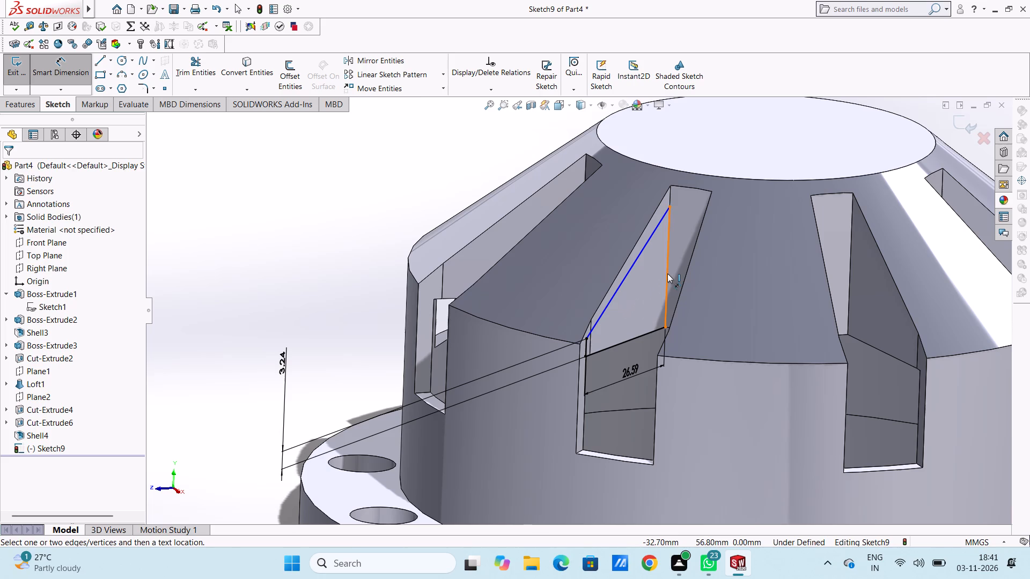
{"action": "left_click", "coordinate": [315, 362]}
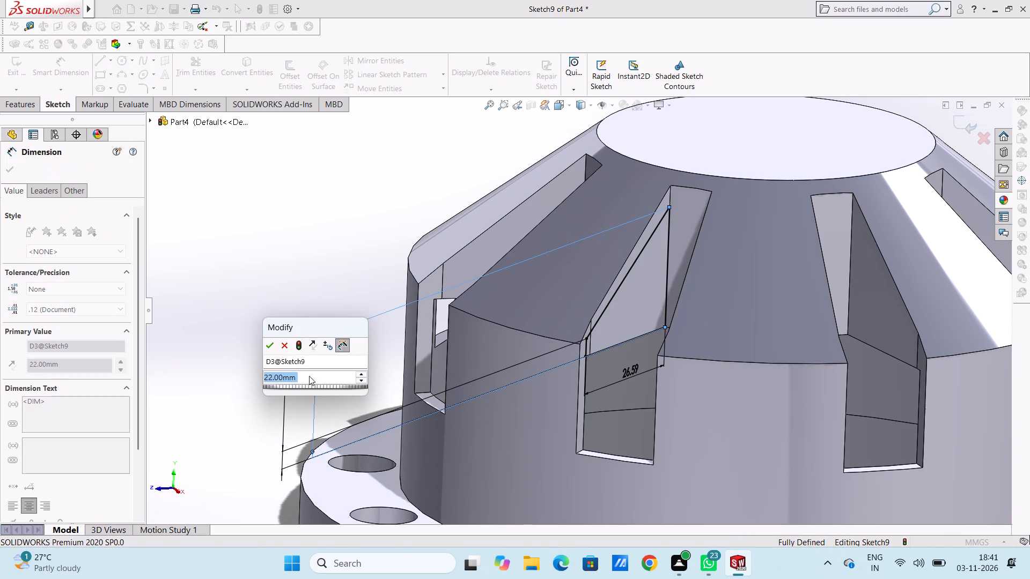
{"action": "left_click", "coordinate": [273, 345]}
{"action": "left_click", "coordinate": [271, 331]}
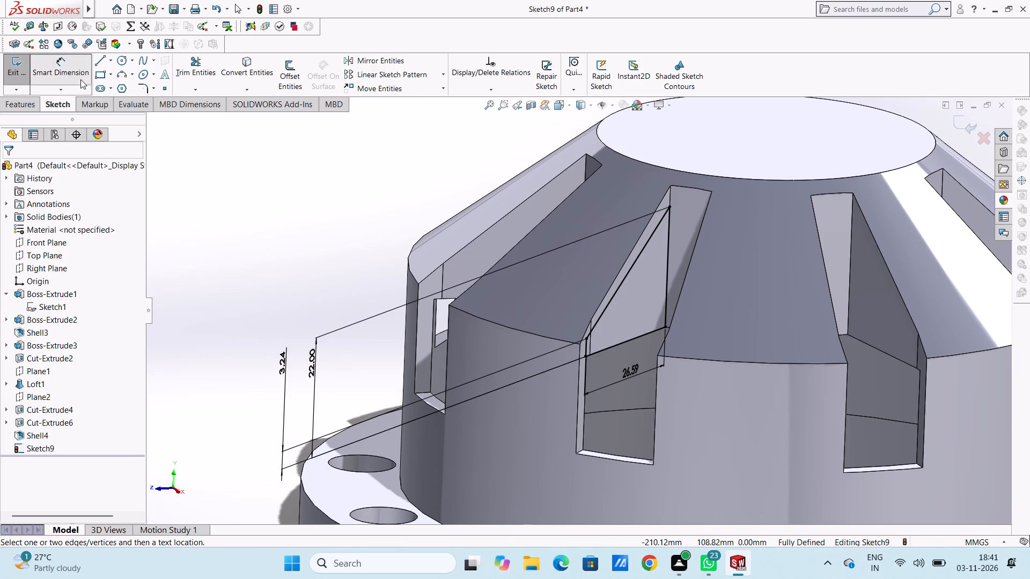
{"action": "left_click", "coordinate": [73, 71]}
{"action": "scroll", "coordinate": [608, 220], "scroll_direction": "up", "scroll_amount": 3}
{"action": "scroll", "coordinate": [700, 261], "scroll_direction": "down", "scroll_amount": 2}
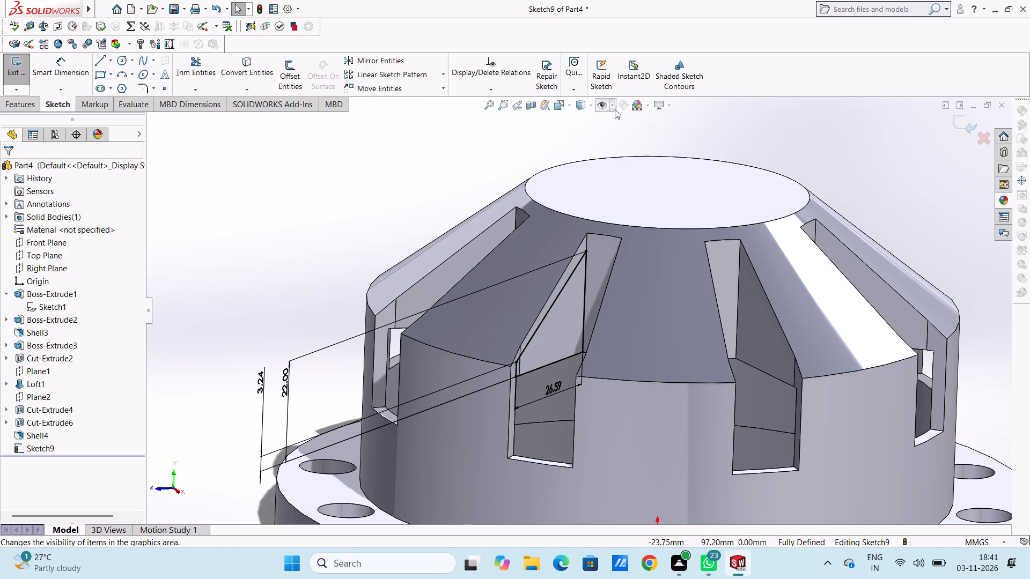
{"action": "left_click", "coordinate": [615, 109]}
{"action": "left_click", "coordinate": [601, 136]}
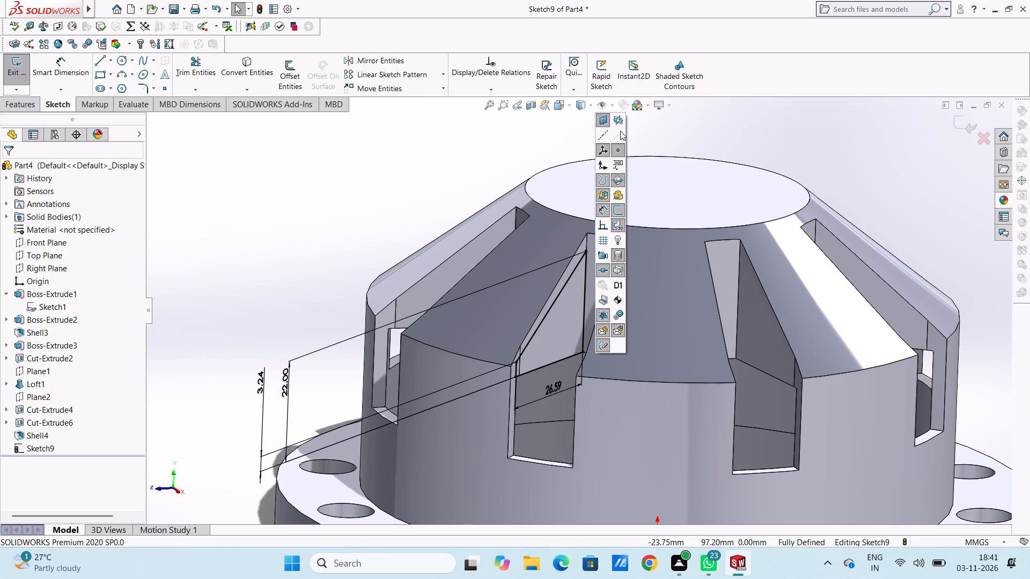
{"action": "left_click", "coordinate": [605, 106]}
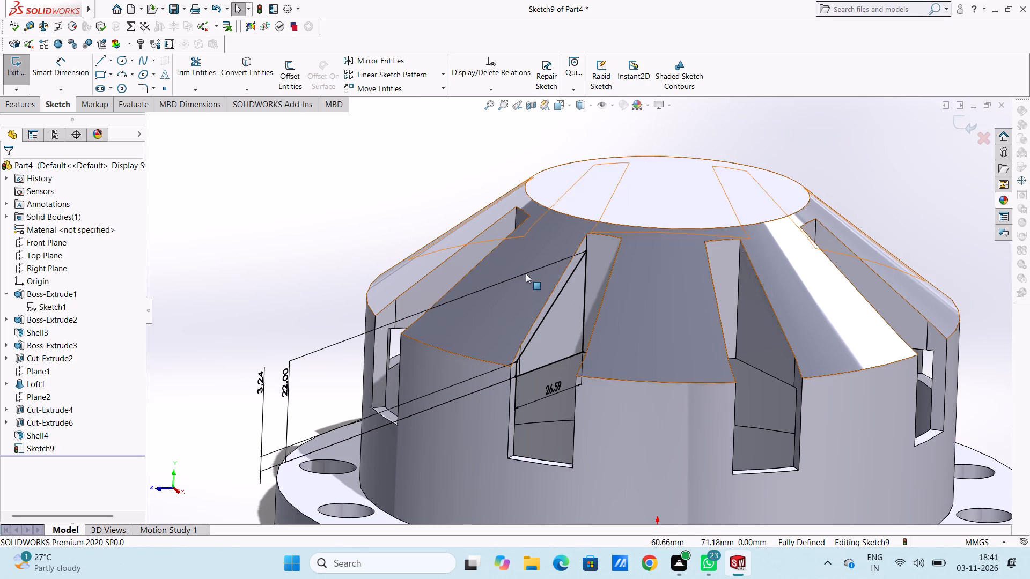
Examine the dimensioned profile on the tapered cut's wall from outside and through the flange's open underside.
{"action": "middle_click_drag", "start_coordinate": [580, 291], "coordinate": [548, 295]}
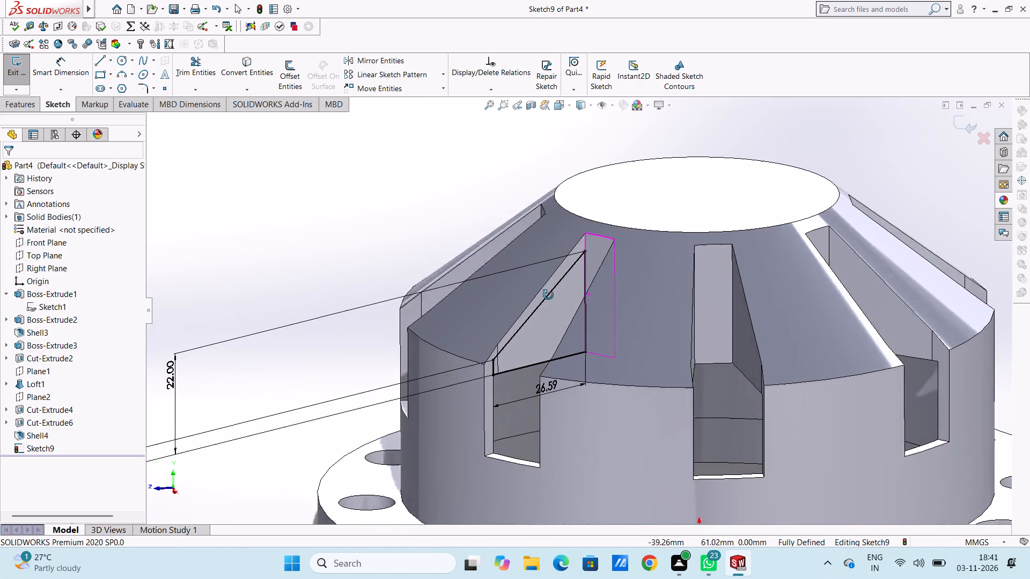
{"action": "middle_click_drag", "start_coordinate": [548, 295], "coordinate": [566, 295]}
{"action": "scroll", "coordinate": [588, 306], "scroll_direction": "up", "scroll_amount": 3}
{"action": "middle_click_drag", "start_coordinate": [624, 399], "coordinate": [616, 346]}
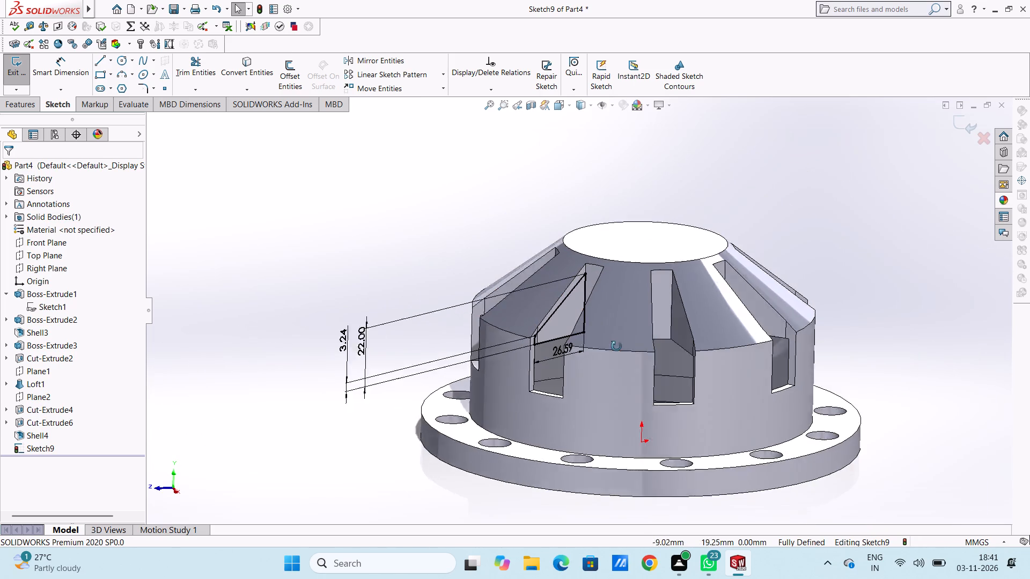
{"action": "middle_click_drag", "start_coordinate": [616, 346], "coordinate": [615, 332]}
{"action": "middle_click_drag", "start_coordinate": [623, 369], "coordinate": [595, 271]}
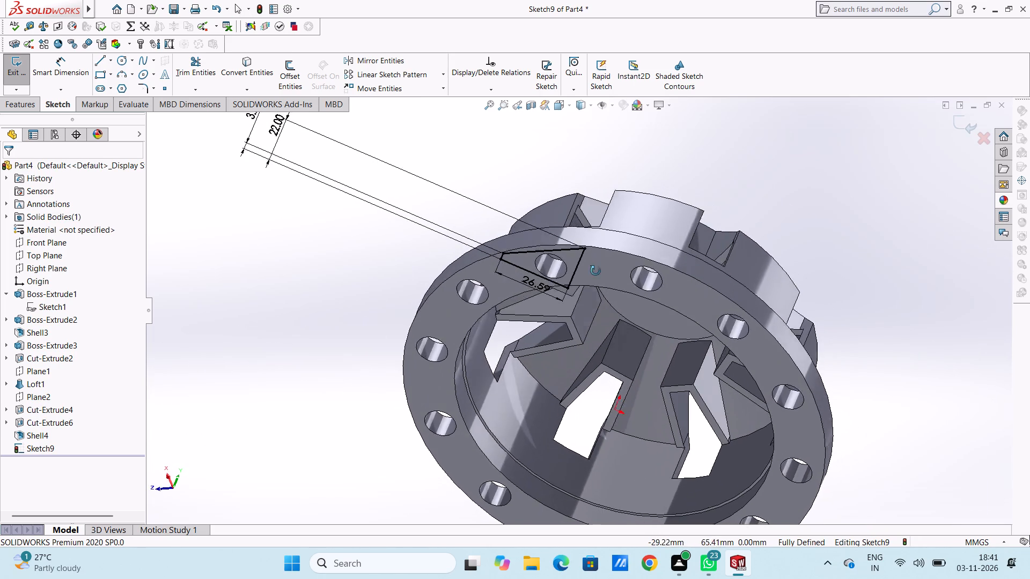
{"action": "middle_click_drag", "start_coordinate": [595, 271], "coordinate": [592, 394]}
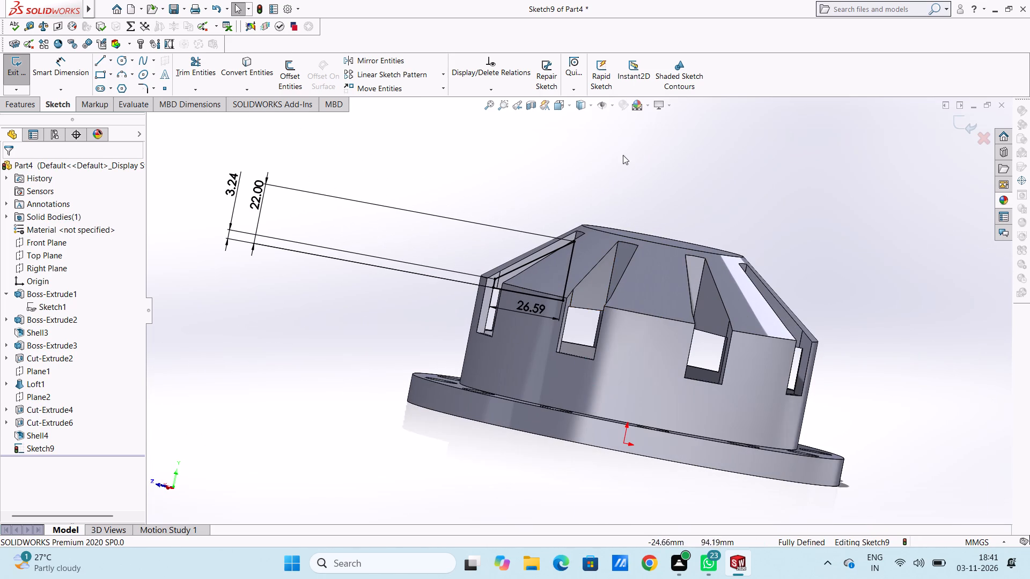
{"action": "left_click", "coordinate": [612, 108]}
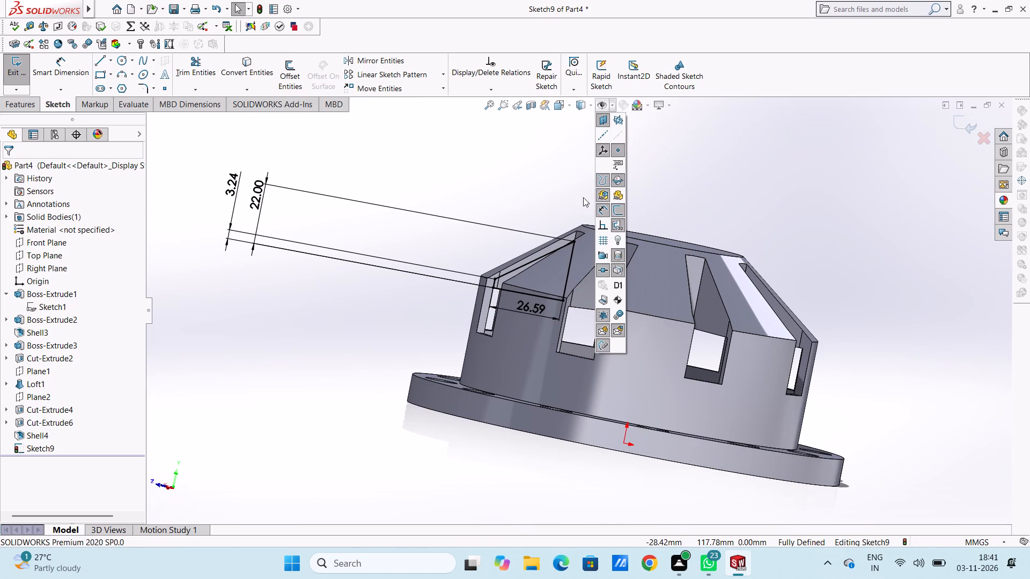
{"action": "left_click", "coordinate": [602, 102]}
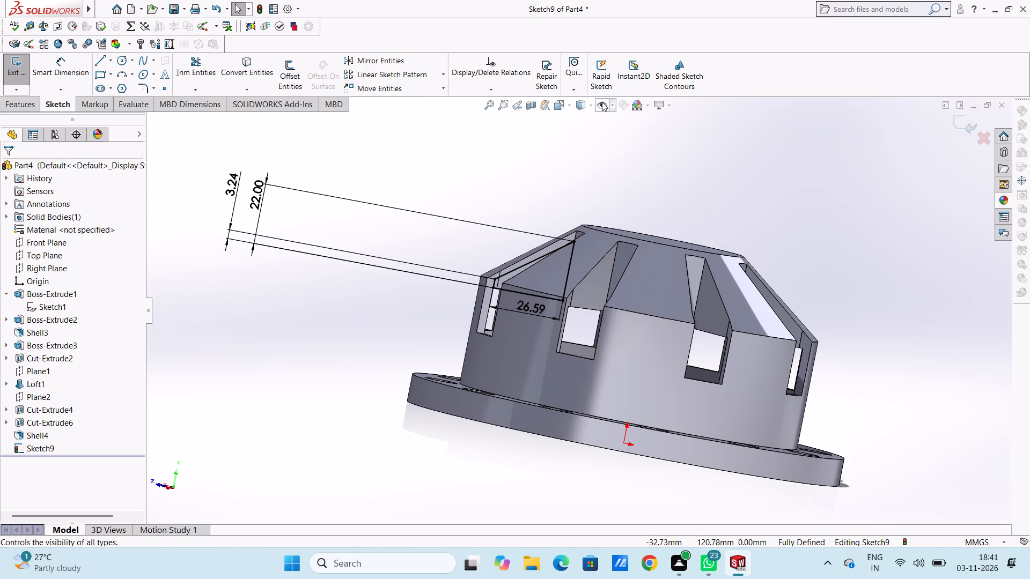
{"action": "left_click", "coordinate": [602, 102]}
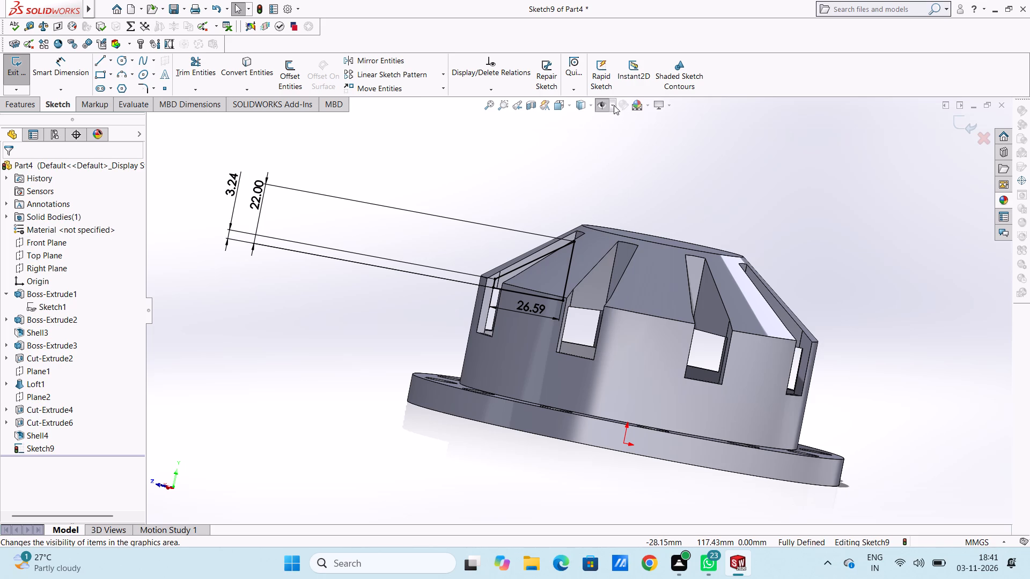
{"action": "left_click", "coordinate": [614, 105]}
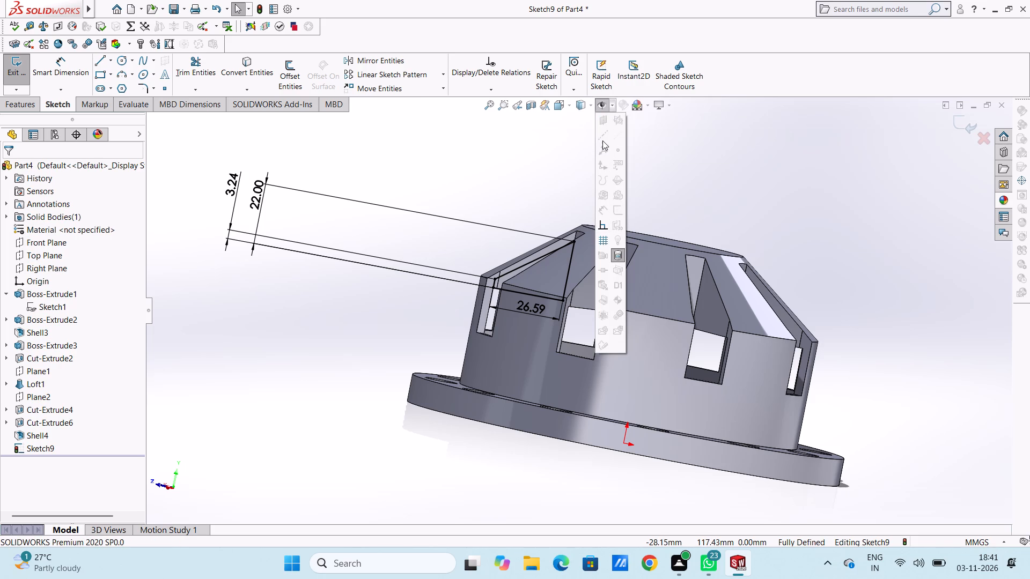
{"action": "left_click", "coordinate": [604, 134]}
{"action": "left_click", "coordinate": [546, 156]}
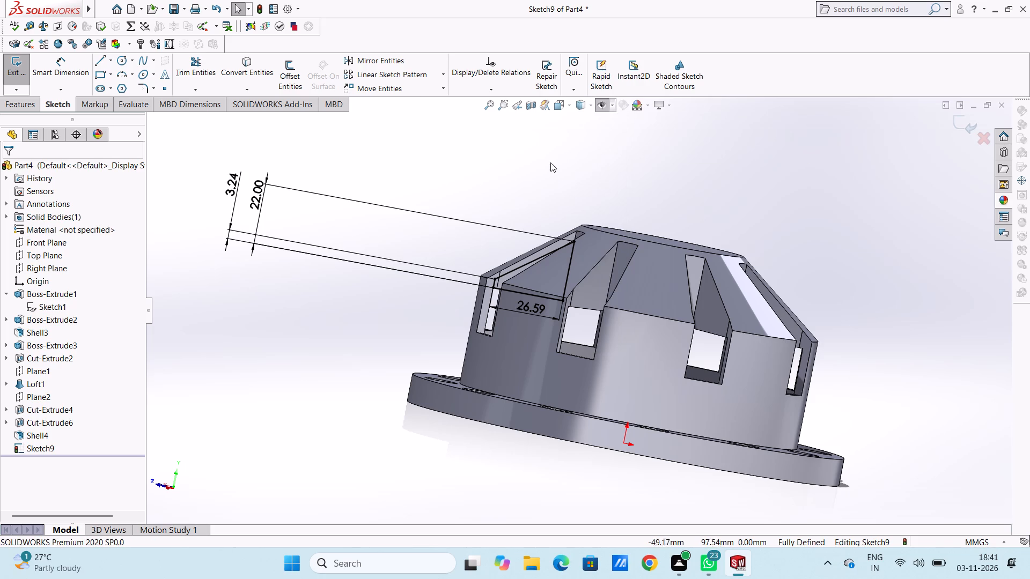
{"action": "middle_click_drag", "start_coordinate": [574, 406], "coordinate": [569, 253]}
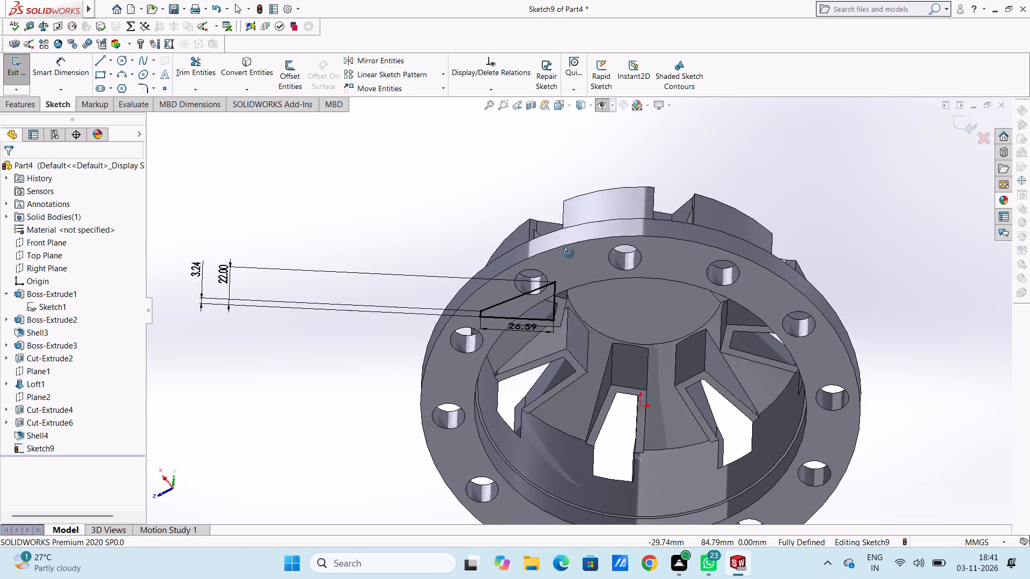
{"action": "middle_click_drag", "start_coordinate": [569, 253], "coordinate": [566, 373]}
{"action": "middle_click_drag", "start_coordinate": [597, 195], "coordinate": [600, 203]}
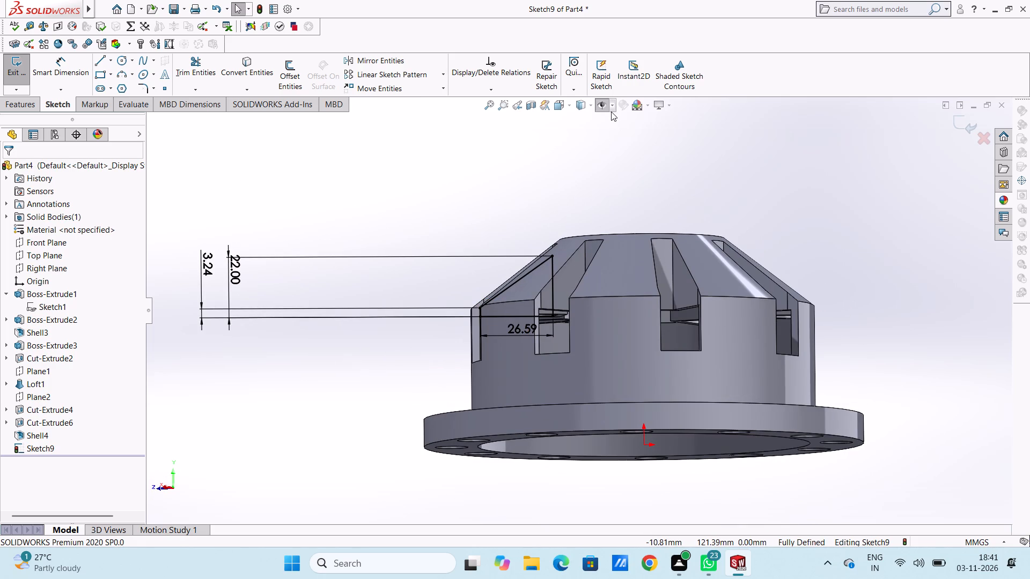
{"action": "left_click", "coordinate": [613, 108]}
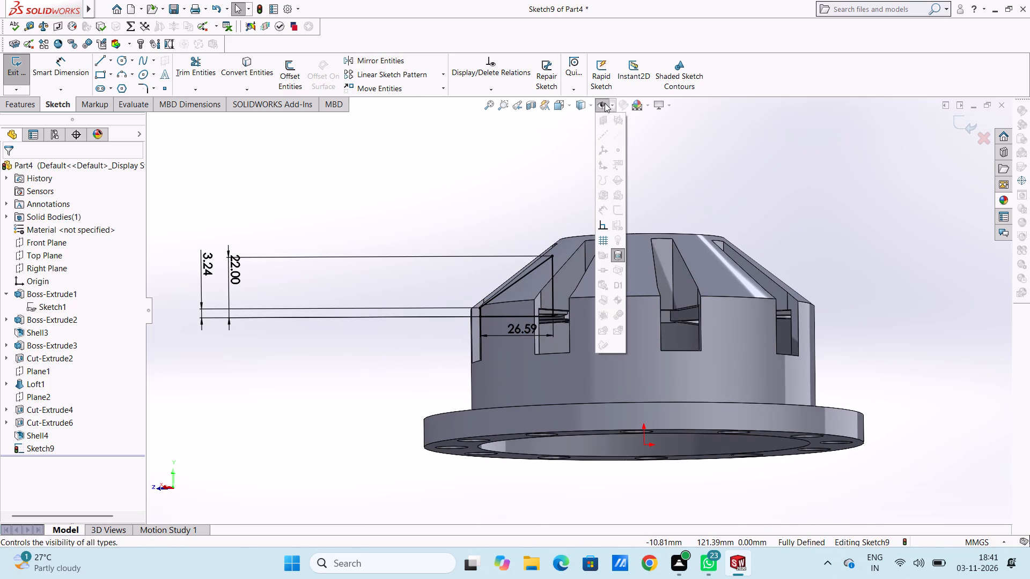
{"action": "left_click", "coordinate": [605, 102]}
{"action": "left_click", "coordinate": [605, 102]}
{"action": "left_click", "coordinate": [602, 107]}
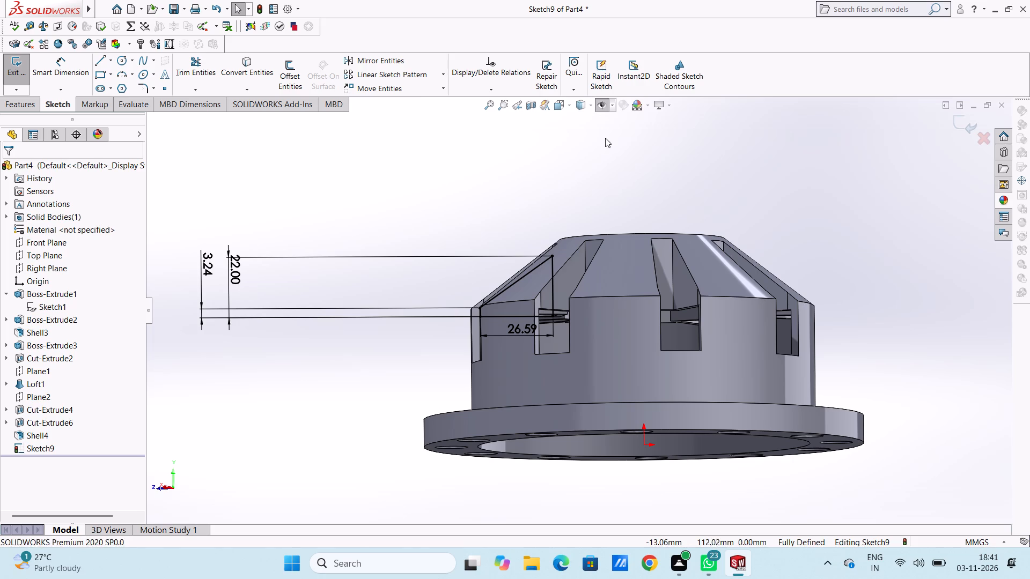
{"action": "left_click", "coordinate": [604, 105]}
Turn on the display of axes and temporary axes in the model view.
{"action": "left_click", "coordinate": [612, 106]}
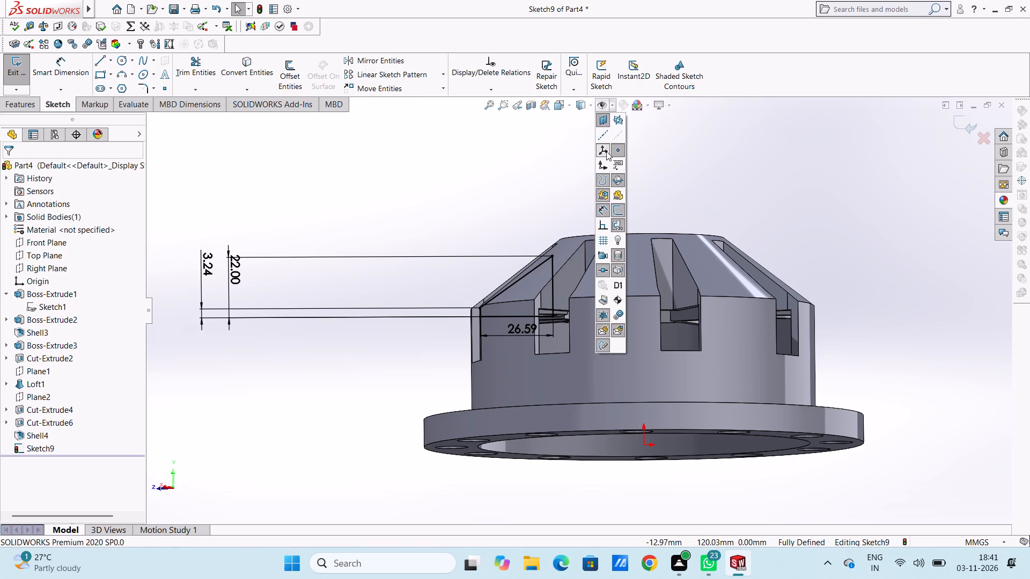
{"action": "double_click", "coordinate": [602, 132]}
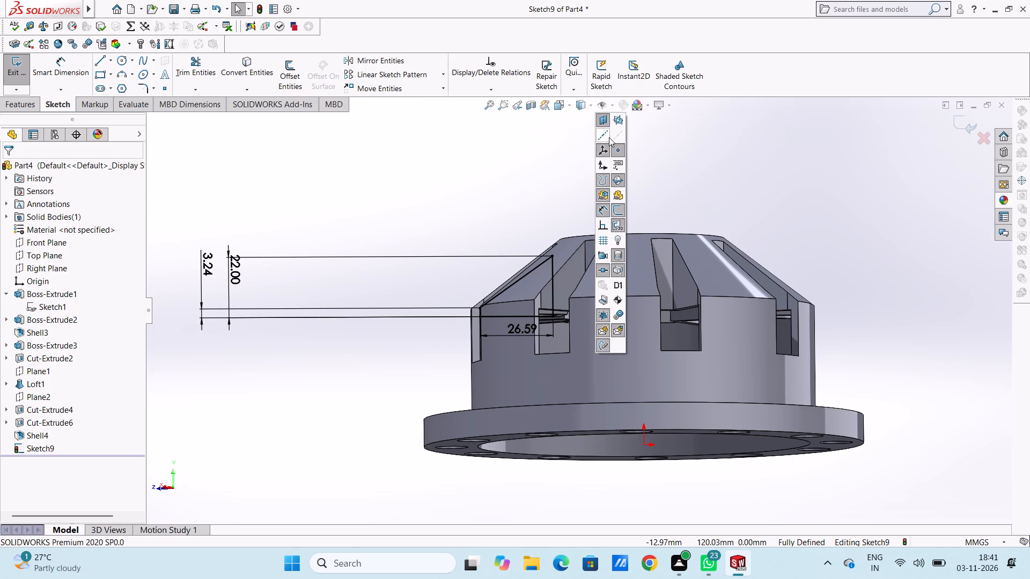
{"action": "left_click", "coordinate": [601, 135]}
{"action": "middle_click_drag", "start_coordinate": [536, 220], "coordinate": [524, 181]}
{"action": "middle_click_drag", "start_coordinate": [528, 246], "coordinate": [522, 192]}
{"action": "middle_click_drag", "start_coordinate": [523, 244], "coordinate": [521, 227]}
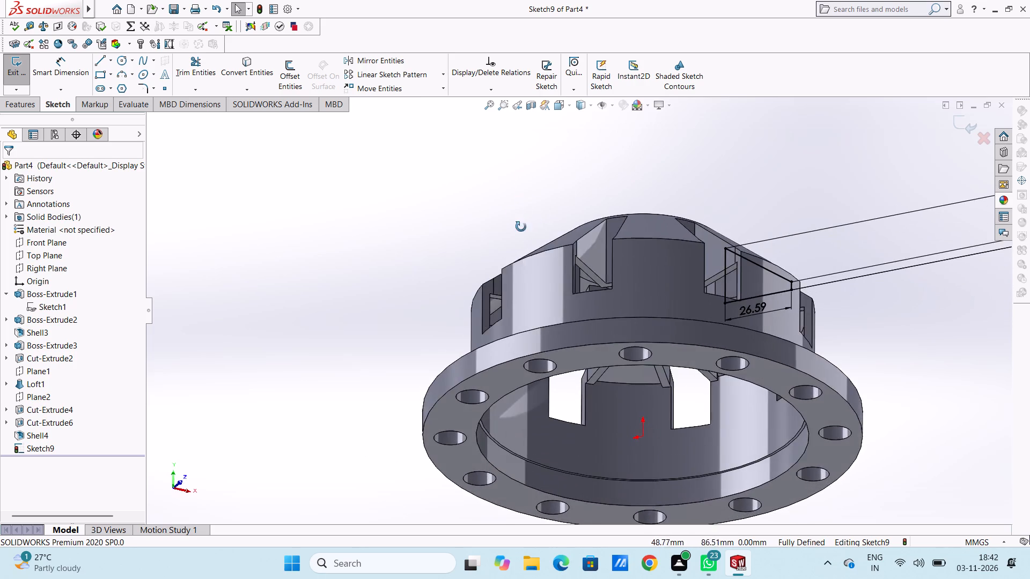
{"action": "middle_click_drag", "start_coordinate": [521, 227], "coordinate": [508, 283]}
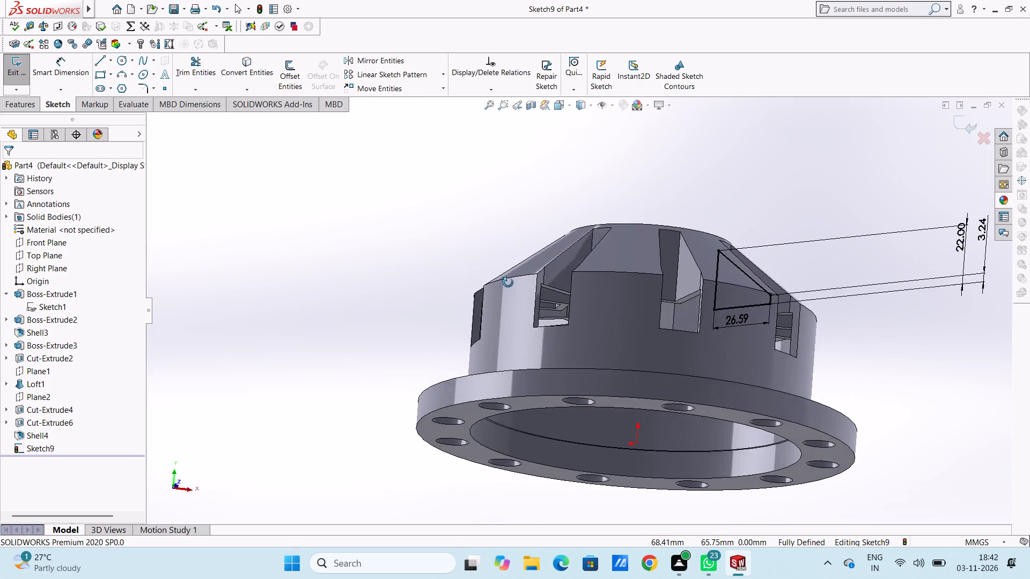
{"action": "middle_click_drag", "start_coordinate": [508, 283], "coordinate": [613, 314]}
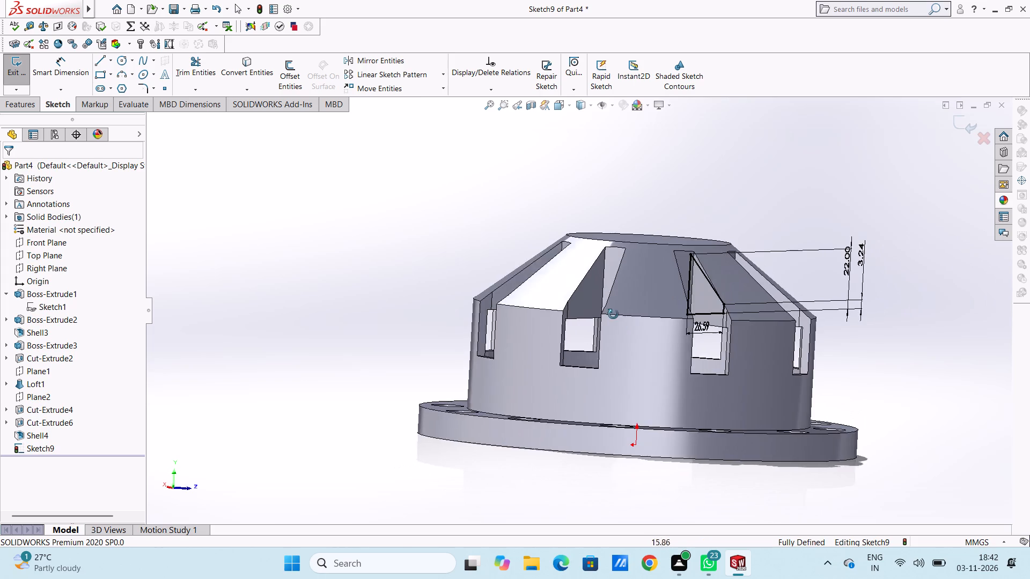
{"action": "middle_click_drag", "start_coordinate": [613, 314], "coordinate": [400, 328]}
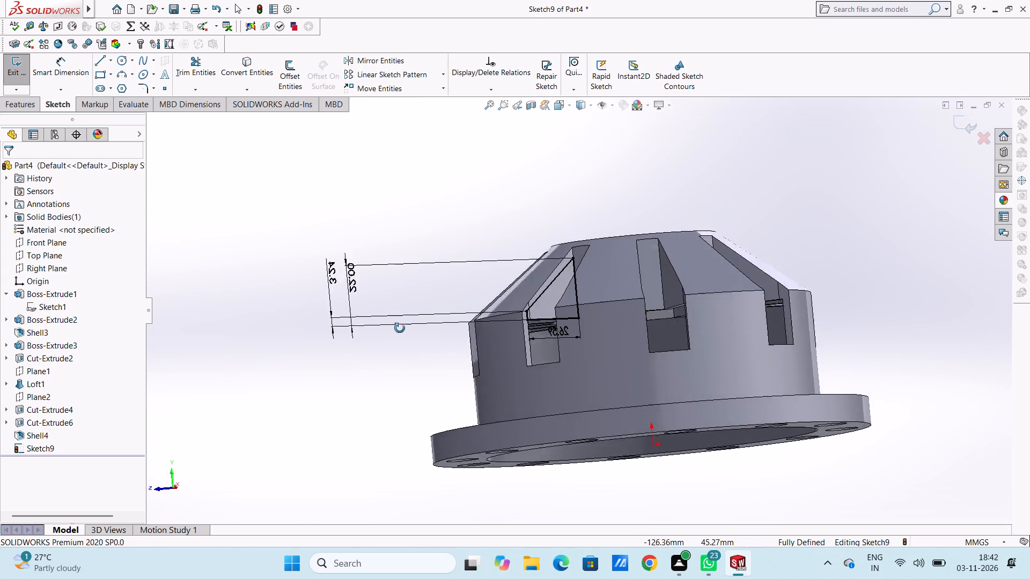
{"action": "middle_click_drag", "start_coordinate": [400, 328], "coordinate": [365, 360]}
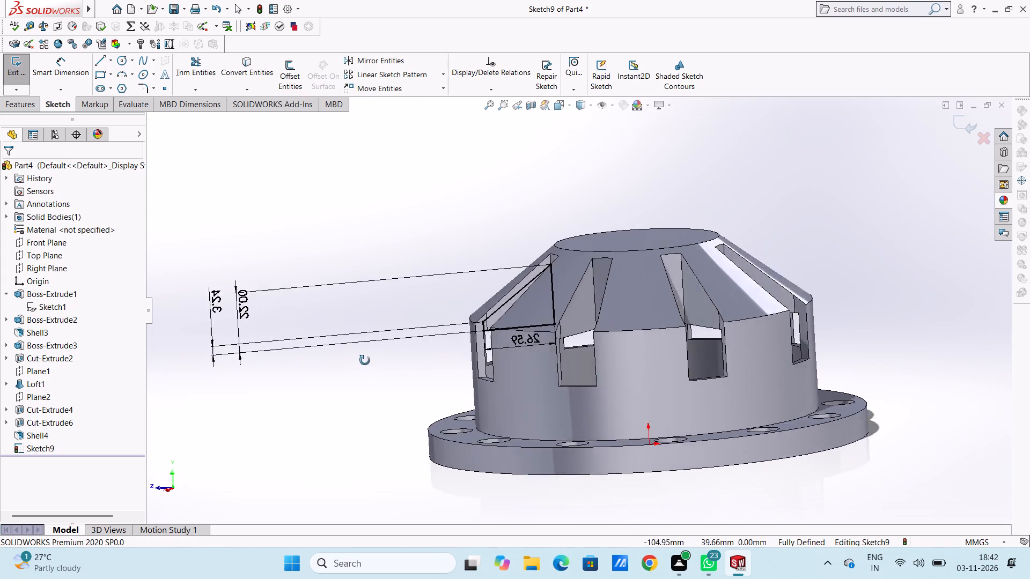
{"action": "middle_click_drag", "start_coordinate": [365, 360], "coordinate": [363, 272]}
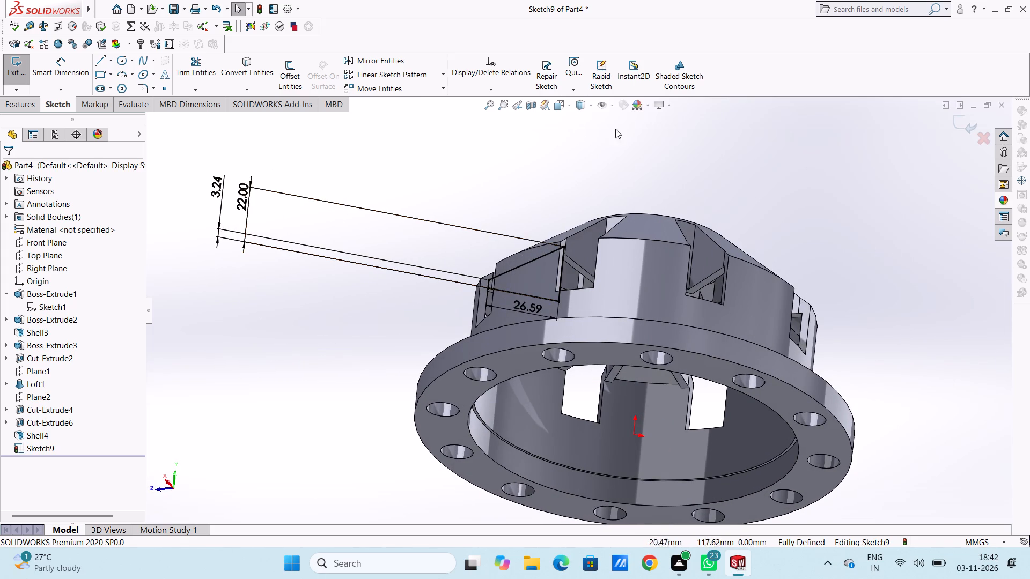
{"action": "left_click", "coordinate": [612, 108]}
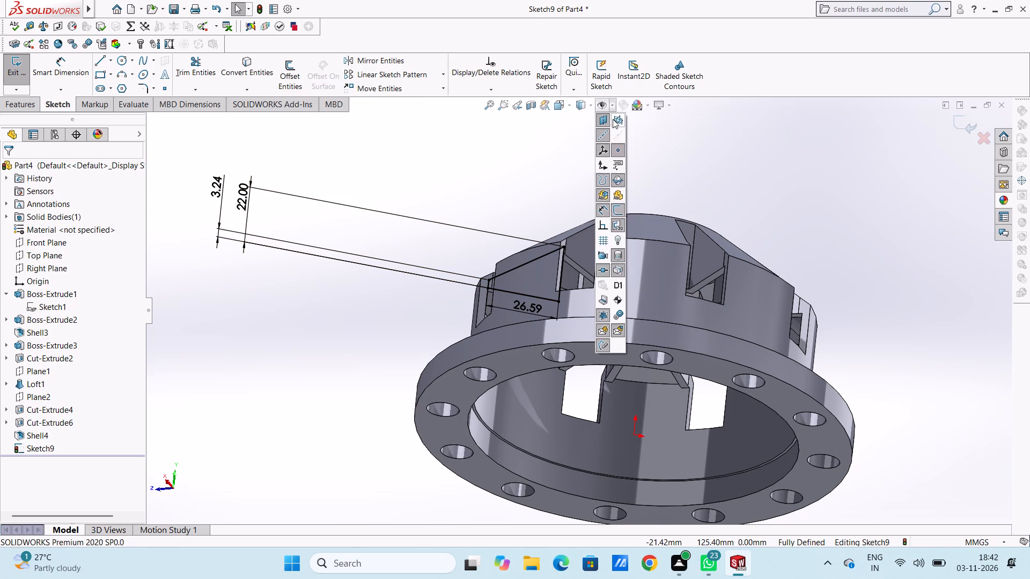
{"action": "left_click", "coordinate": [618, 136]}
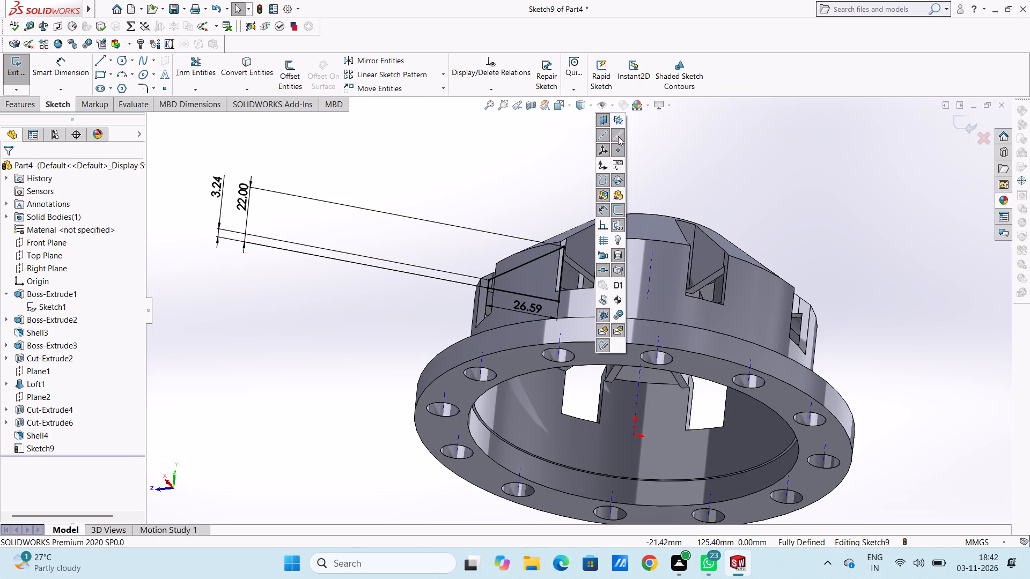
{"action": "left_click", "coordinate": [542, 164]}
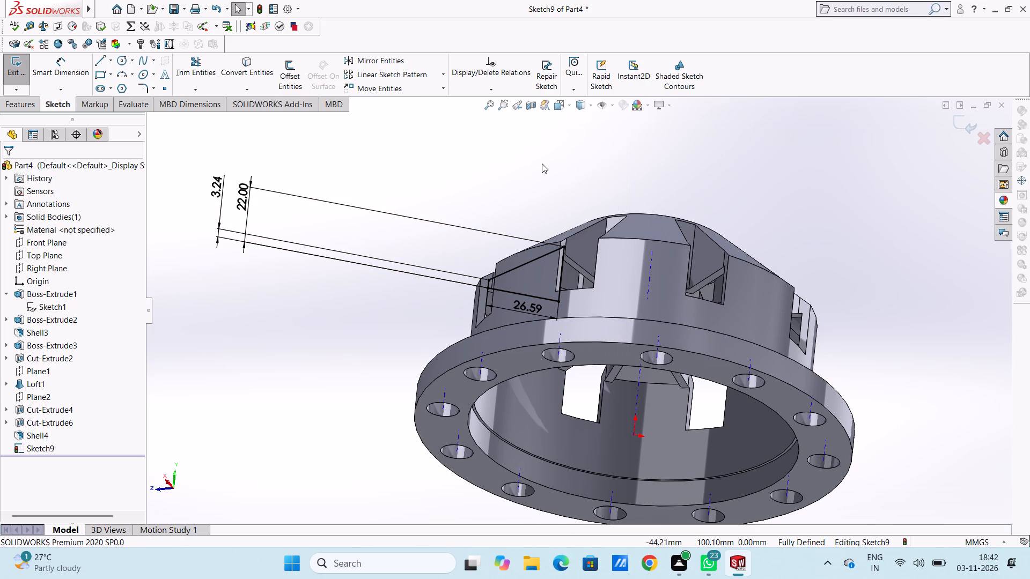
Examine the temporary axes of the flange and its holes in relation to the profile on the tapered cut's wall.
{"action": "middle_click_drag", "start_coordinate": [615, 166], "coordinate": [574, 206]}
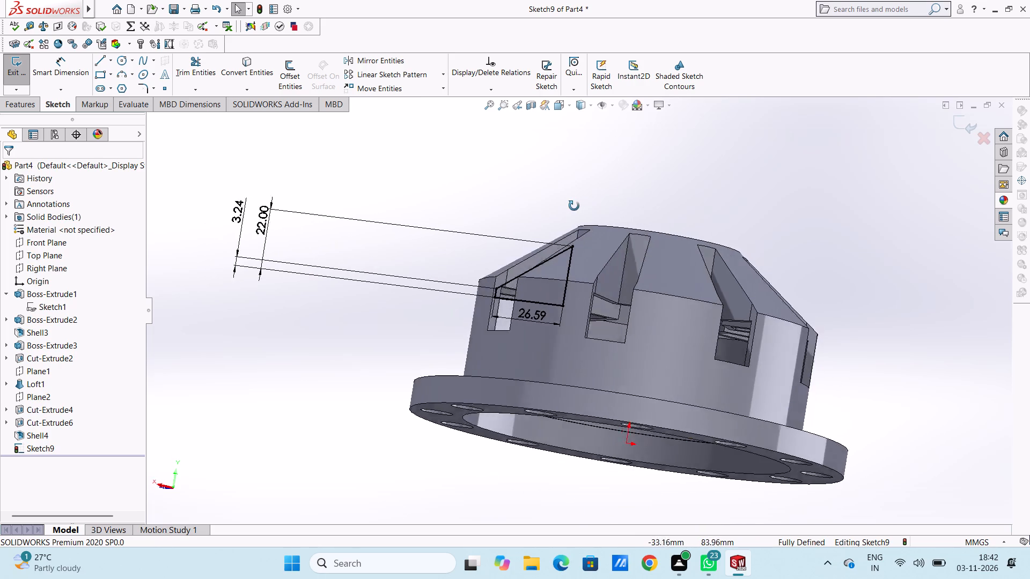
{"action": "middle_click_drag", "start_coordinate": [574, 206], "coordinate": [592, 231]}
{"action": "middle_click_drag", "start_coordinate": [609, 297], "coordinate": [652, 266]}
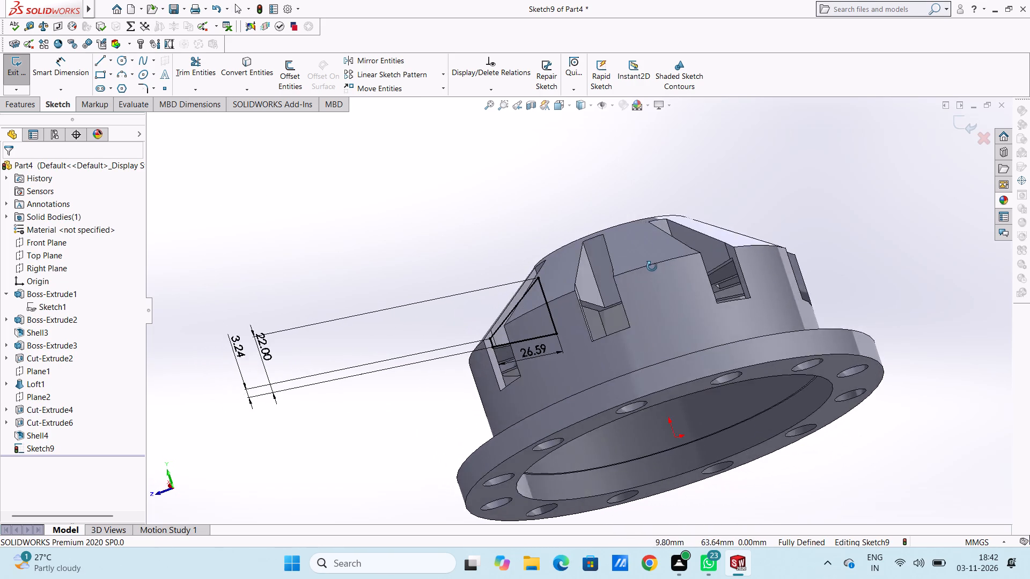
{"action": "middle_click_drag", "start_coordinate": [652, 266], "coordinate": [621, 231]}
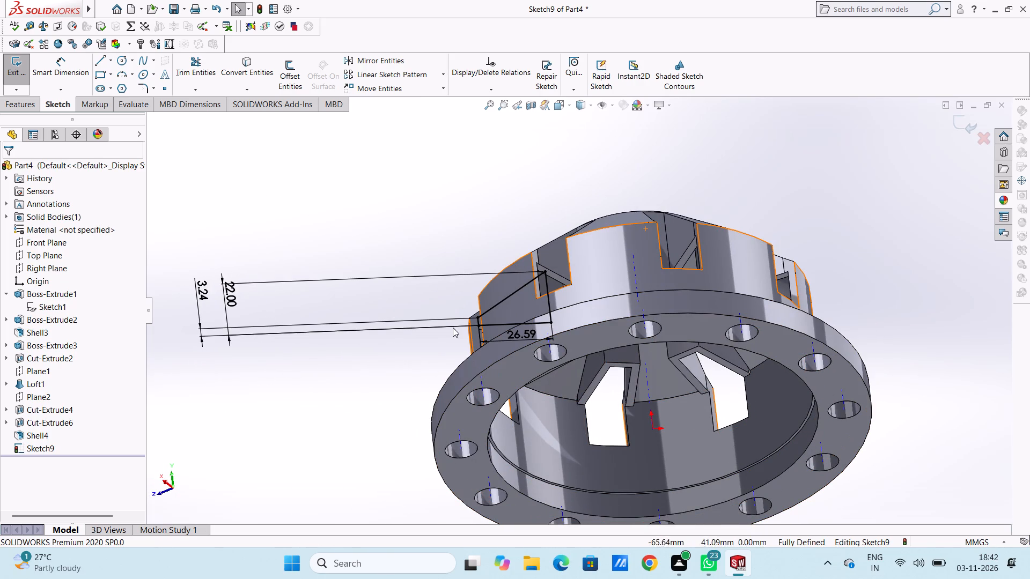
{"action": "middle_click_drag", "start_coordinate": [461, 245], "coordinate": [455, 250]}
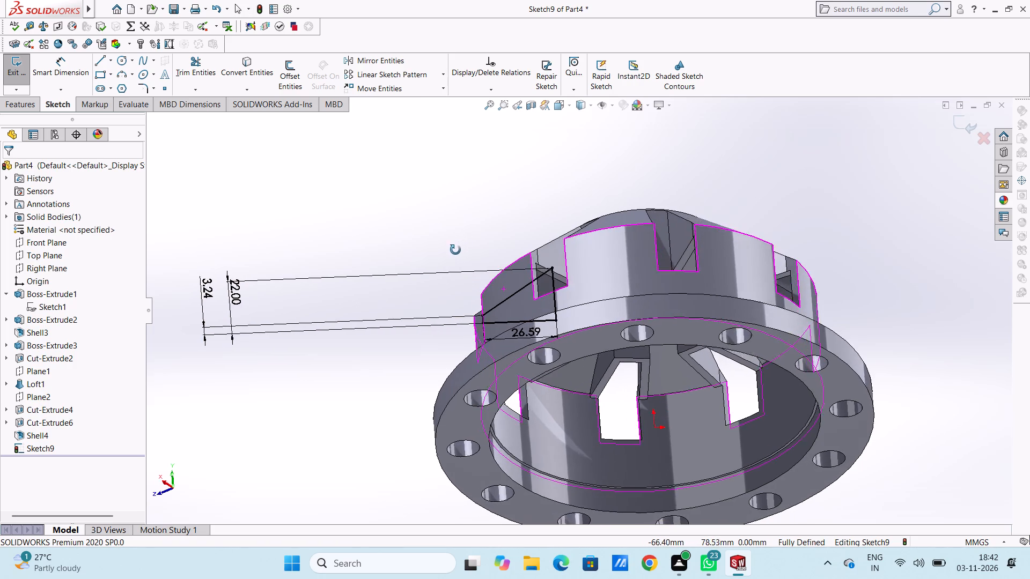
{"action": "middle_click_drag", "start_coordinate": [455, 250], "coordinate": [451, 259]}
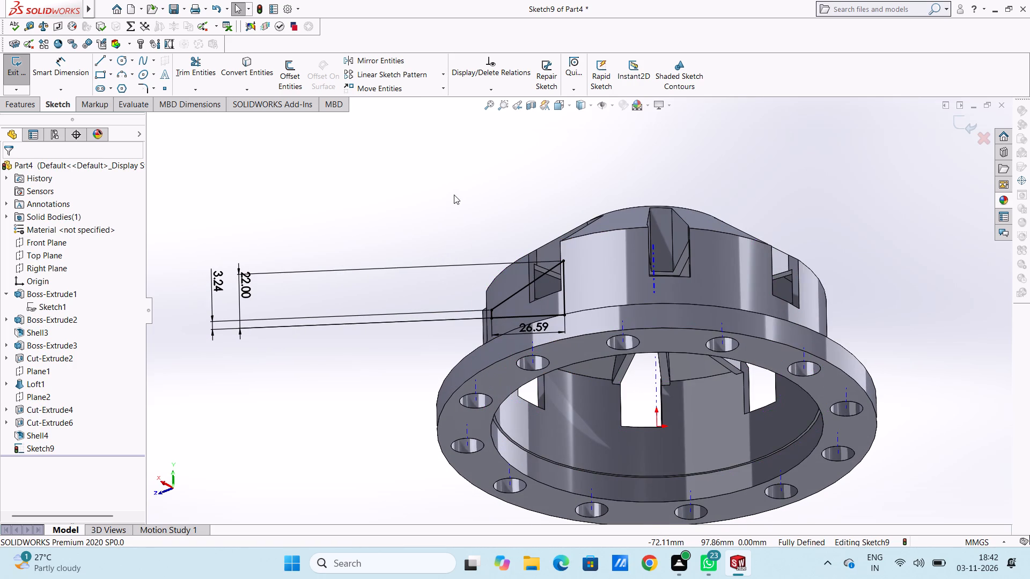
{"action": "middle_click_drag", "start_coordinate": [454, 196], "coordinate": [444, 268]}
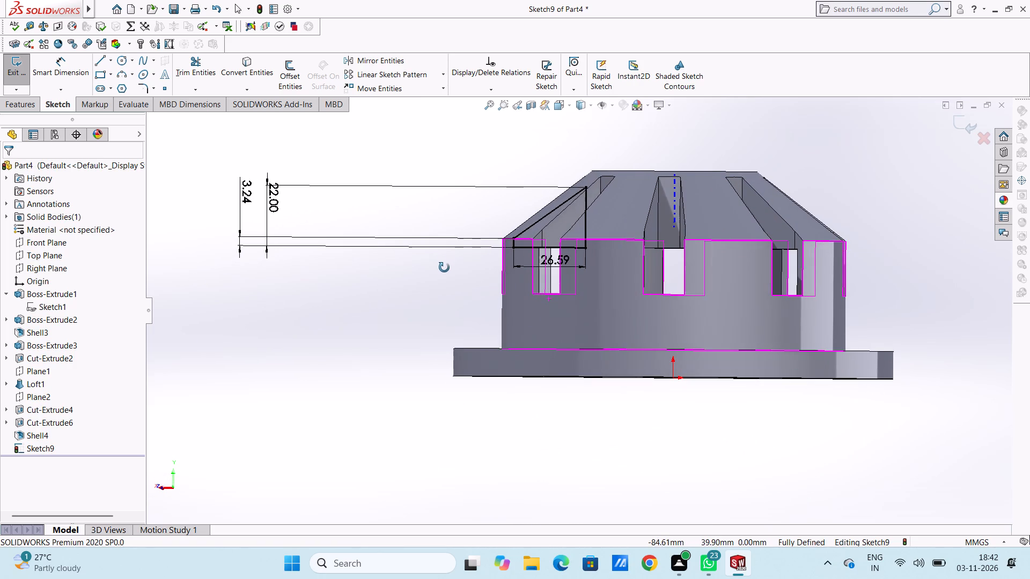
{"action": "middle_click_drag", "start_coordinate": [444, 268], "coordinate": [450, 271]}
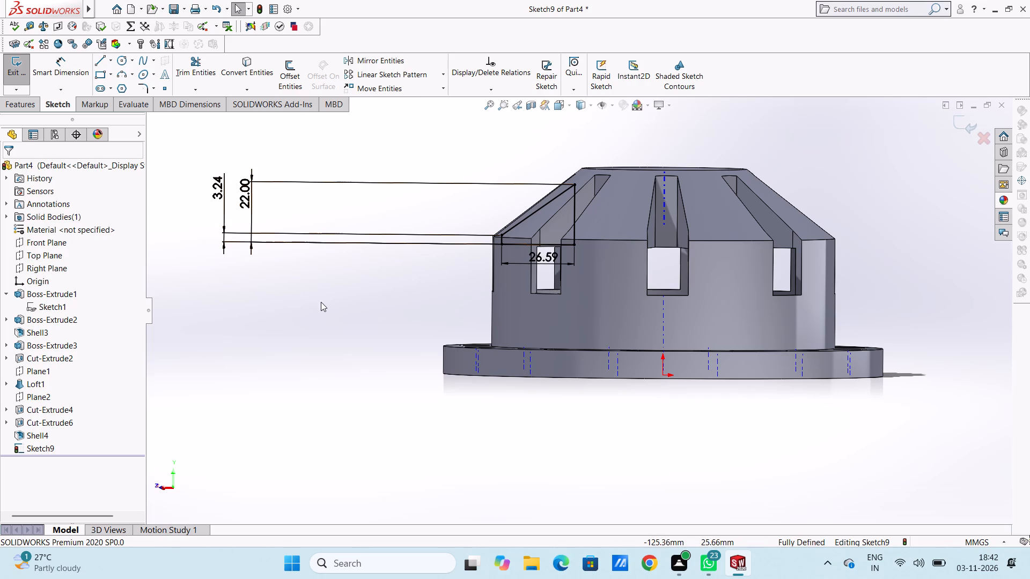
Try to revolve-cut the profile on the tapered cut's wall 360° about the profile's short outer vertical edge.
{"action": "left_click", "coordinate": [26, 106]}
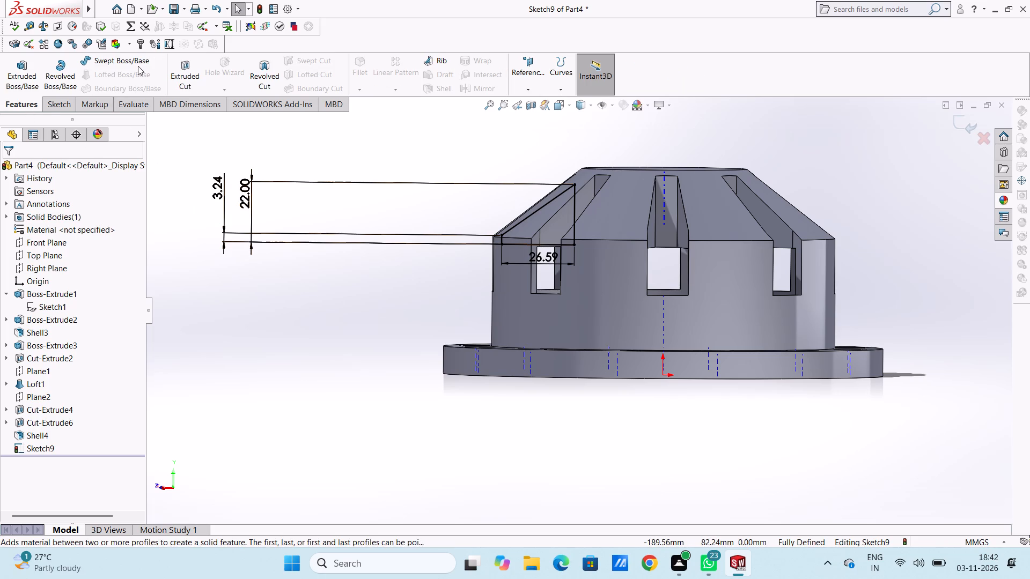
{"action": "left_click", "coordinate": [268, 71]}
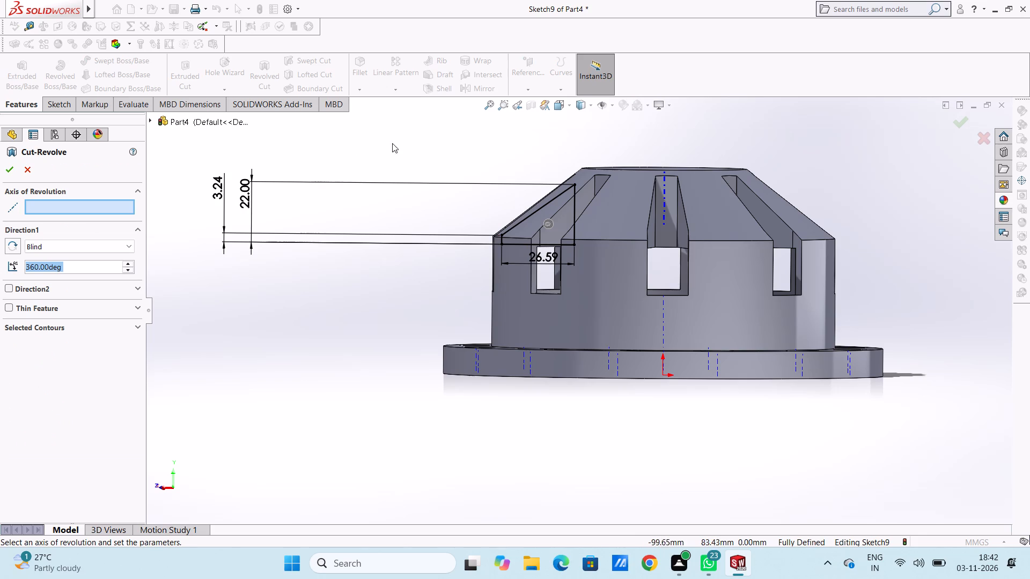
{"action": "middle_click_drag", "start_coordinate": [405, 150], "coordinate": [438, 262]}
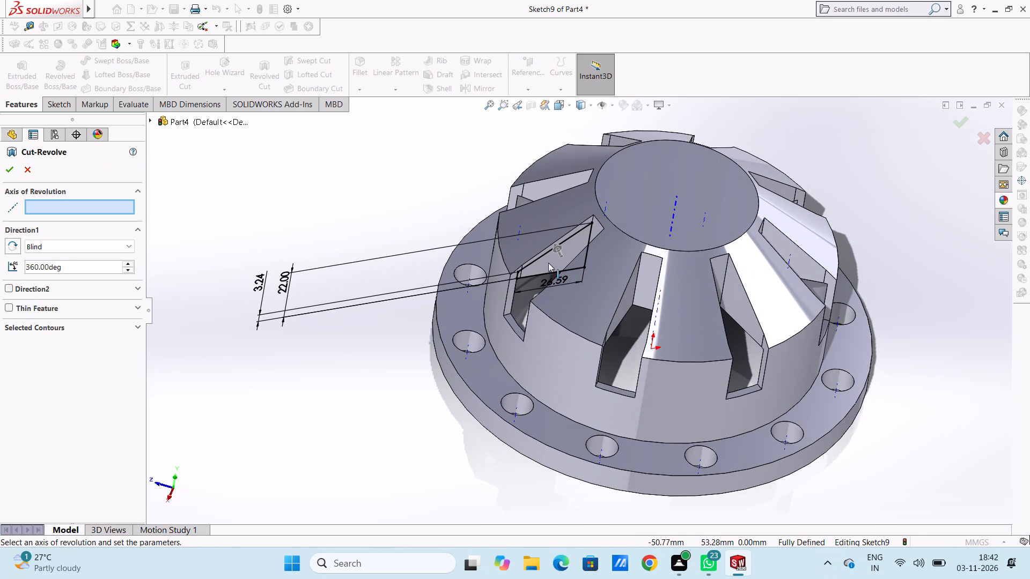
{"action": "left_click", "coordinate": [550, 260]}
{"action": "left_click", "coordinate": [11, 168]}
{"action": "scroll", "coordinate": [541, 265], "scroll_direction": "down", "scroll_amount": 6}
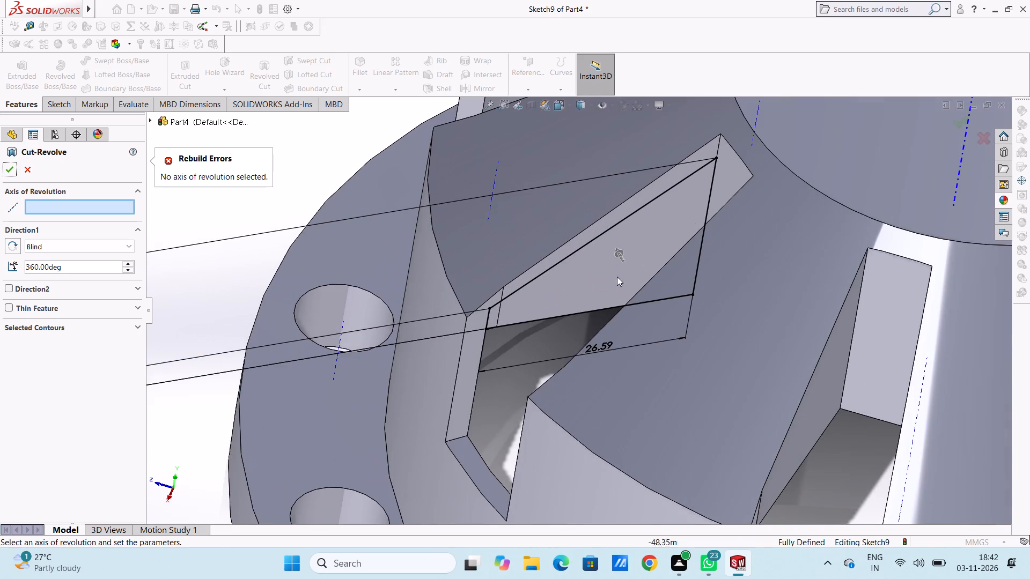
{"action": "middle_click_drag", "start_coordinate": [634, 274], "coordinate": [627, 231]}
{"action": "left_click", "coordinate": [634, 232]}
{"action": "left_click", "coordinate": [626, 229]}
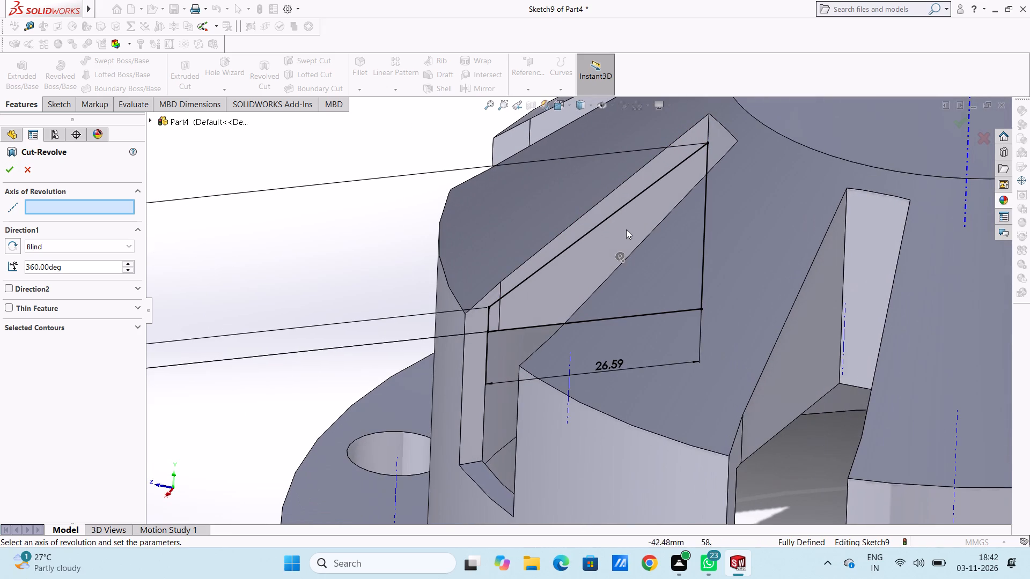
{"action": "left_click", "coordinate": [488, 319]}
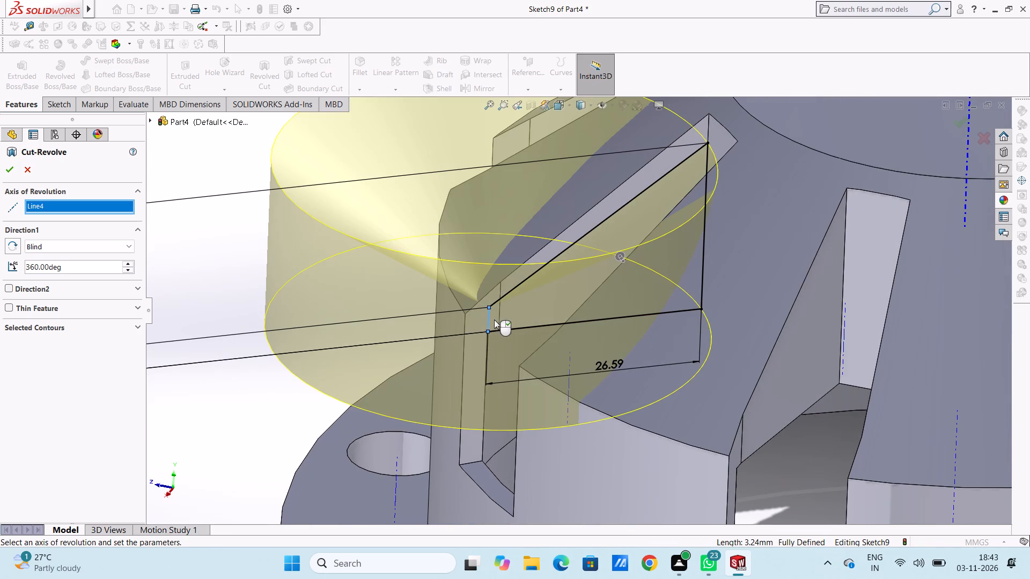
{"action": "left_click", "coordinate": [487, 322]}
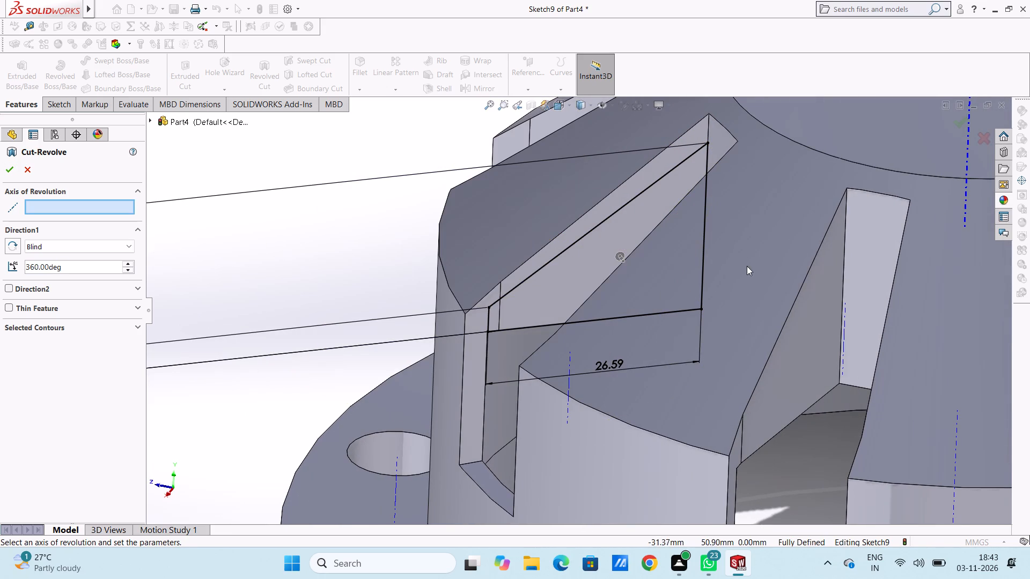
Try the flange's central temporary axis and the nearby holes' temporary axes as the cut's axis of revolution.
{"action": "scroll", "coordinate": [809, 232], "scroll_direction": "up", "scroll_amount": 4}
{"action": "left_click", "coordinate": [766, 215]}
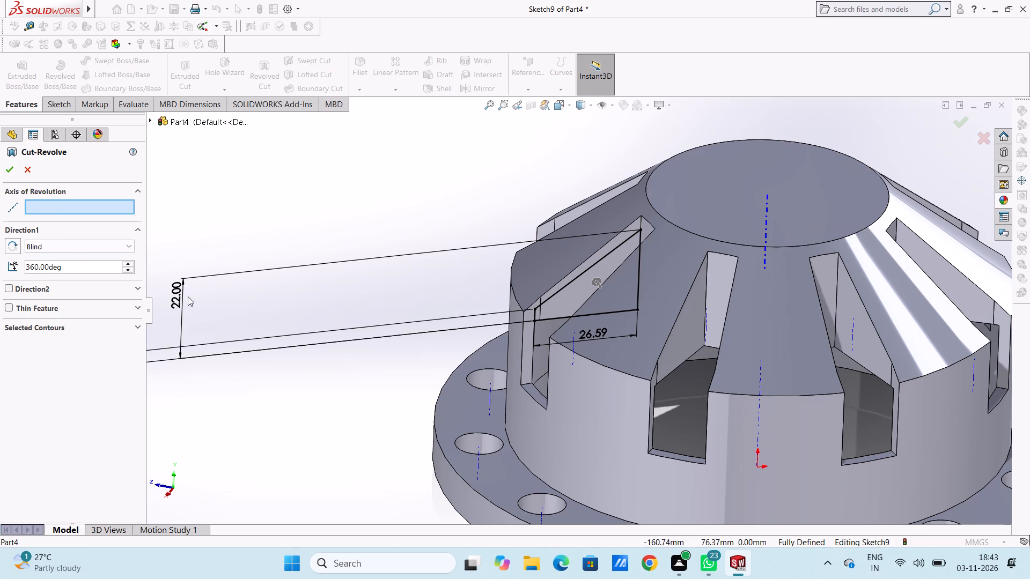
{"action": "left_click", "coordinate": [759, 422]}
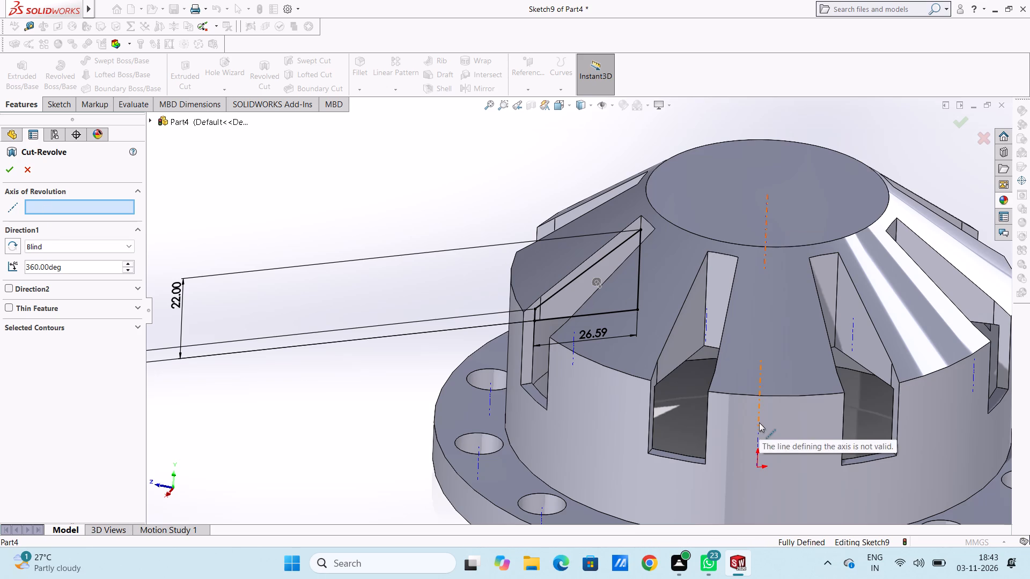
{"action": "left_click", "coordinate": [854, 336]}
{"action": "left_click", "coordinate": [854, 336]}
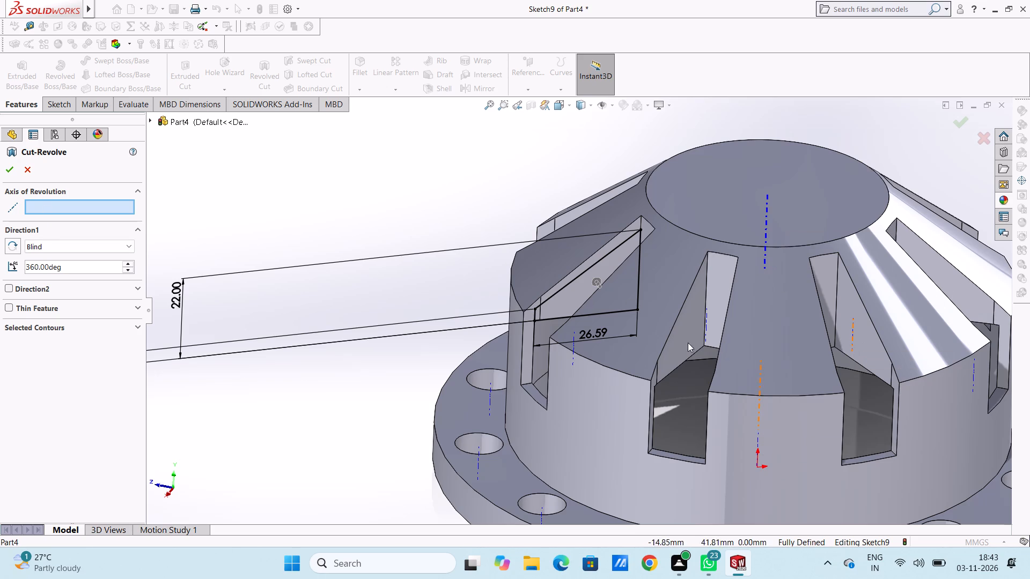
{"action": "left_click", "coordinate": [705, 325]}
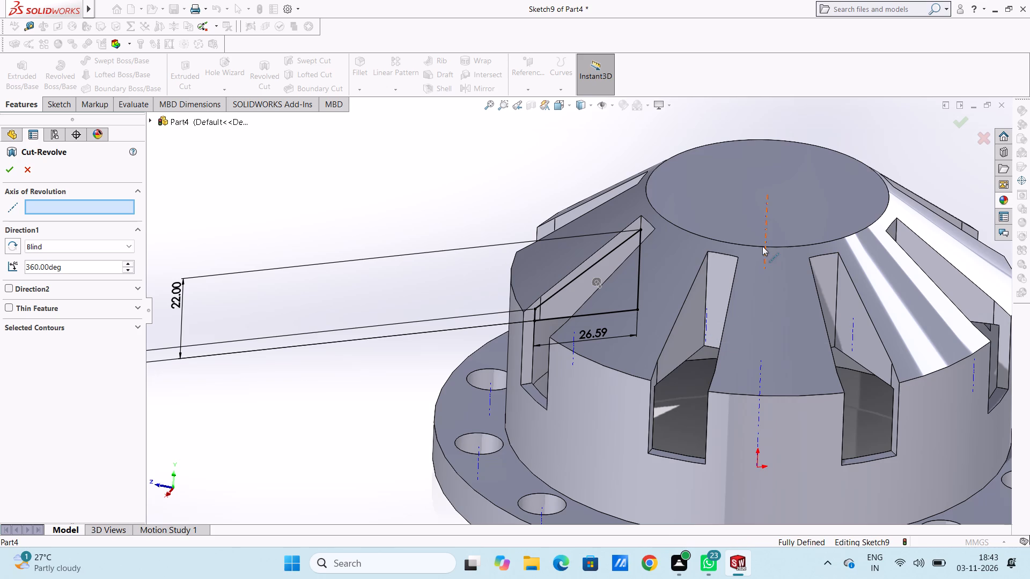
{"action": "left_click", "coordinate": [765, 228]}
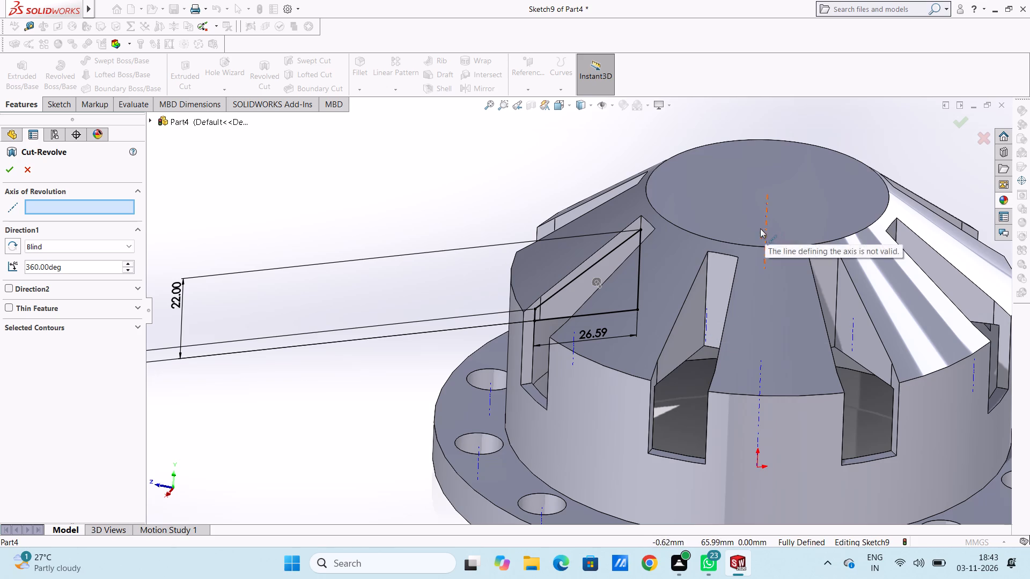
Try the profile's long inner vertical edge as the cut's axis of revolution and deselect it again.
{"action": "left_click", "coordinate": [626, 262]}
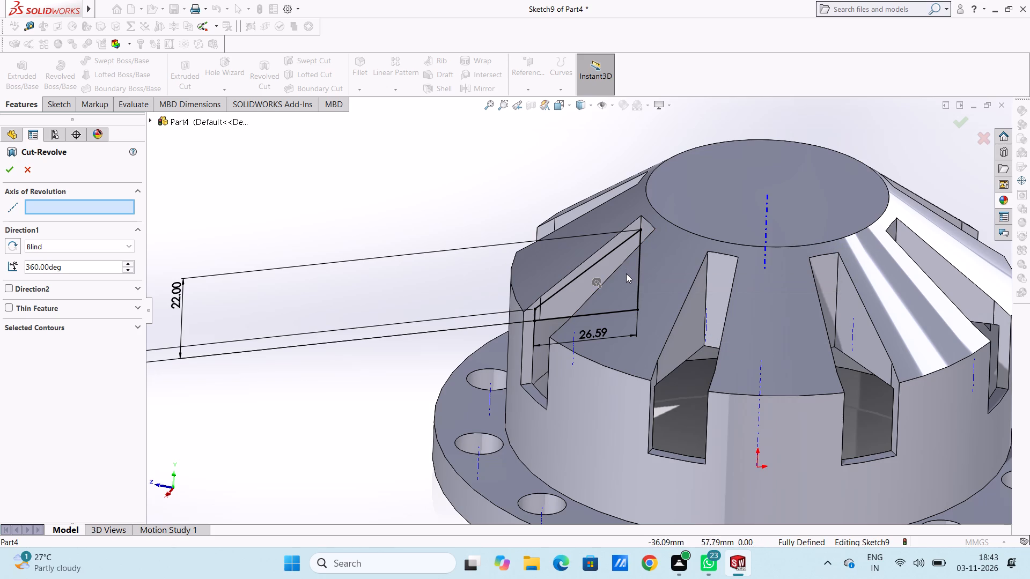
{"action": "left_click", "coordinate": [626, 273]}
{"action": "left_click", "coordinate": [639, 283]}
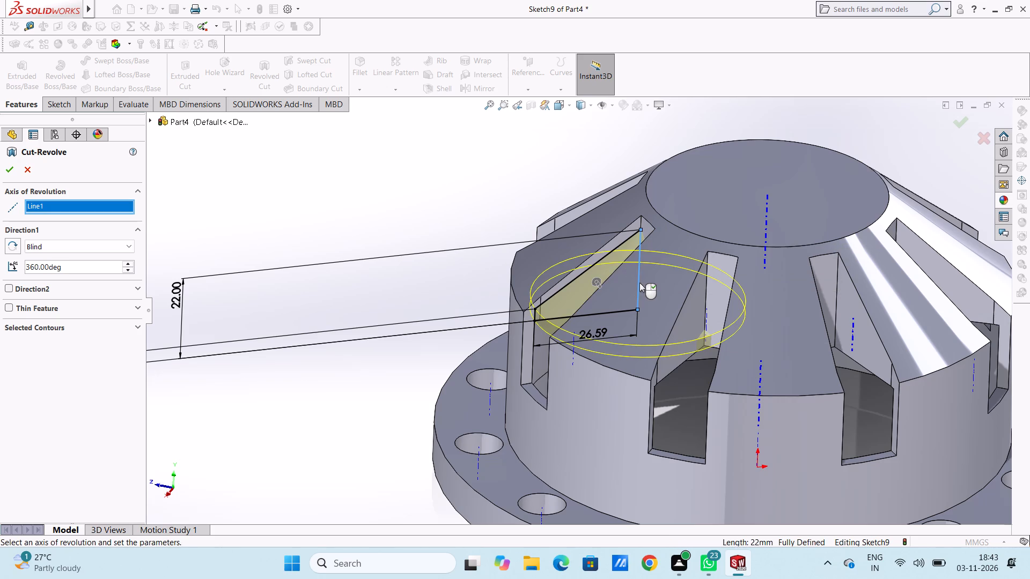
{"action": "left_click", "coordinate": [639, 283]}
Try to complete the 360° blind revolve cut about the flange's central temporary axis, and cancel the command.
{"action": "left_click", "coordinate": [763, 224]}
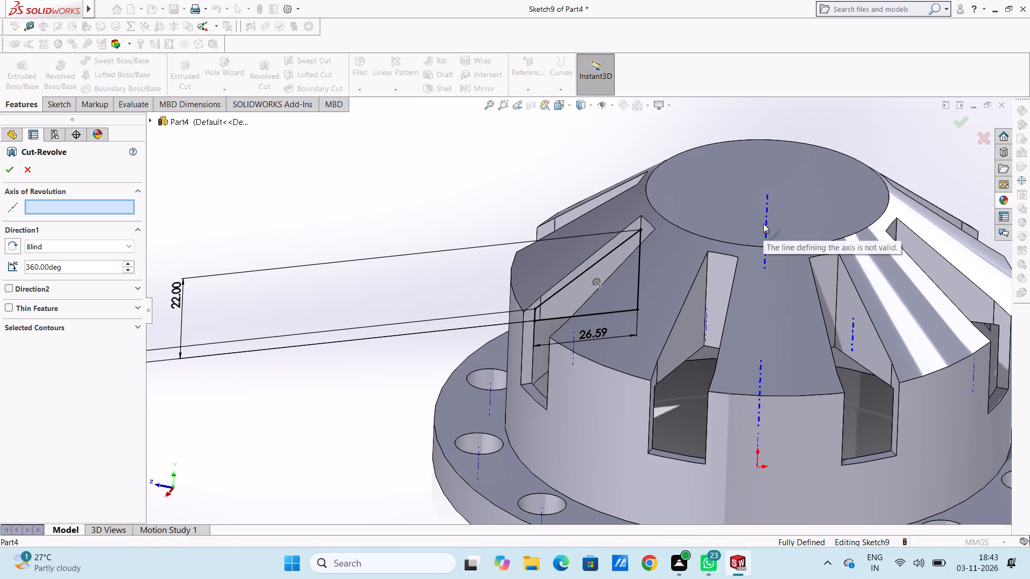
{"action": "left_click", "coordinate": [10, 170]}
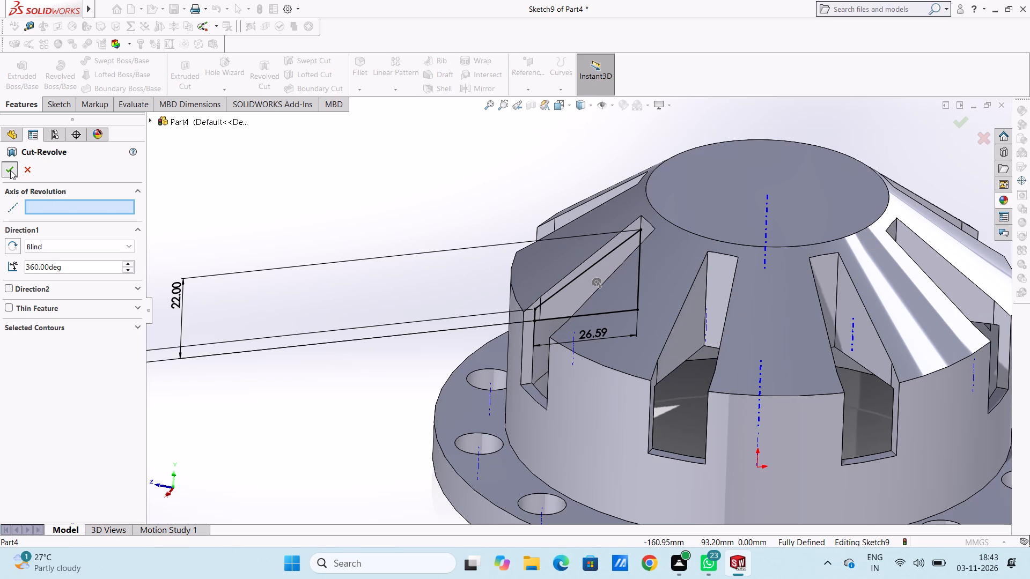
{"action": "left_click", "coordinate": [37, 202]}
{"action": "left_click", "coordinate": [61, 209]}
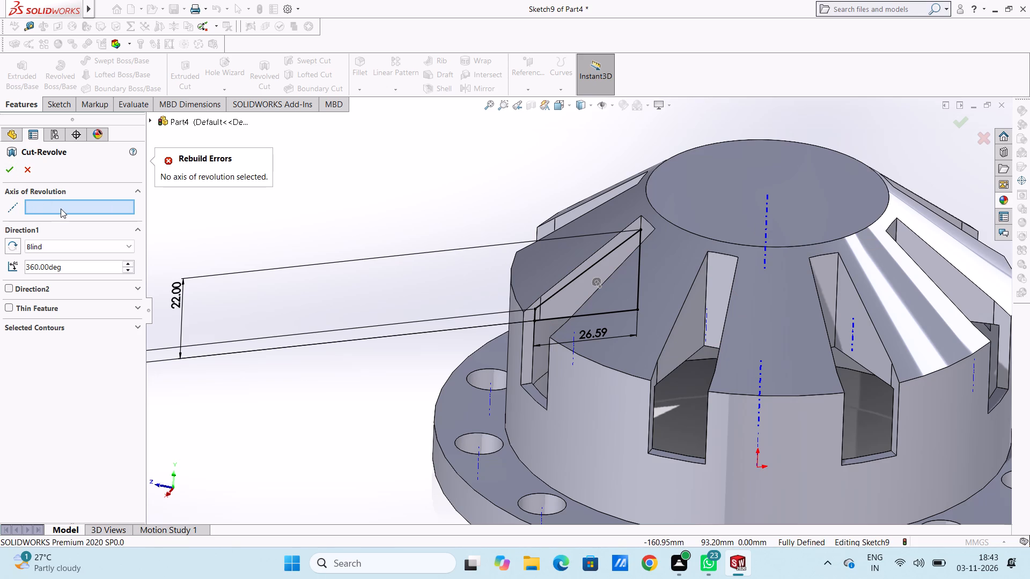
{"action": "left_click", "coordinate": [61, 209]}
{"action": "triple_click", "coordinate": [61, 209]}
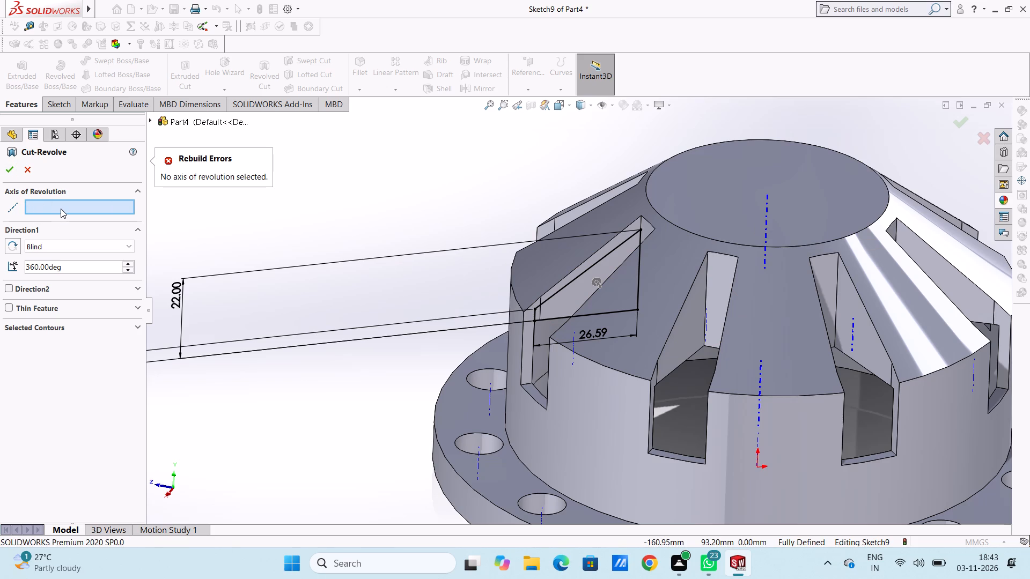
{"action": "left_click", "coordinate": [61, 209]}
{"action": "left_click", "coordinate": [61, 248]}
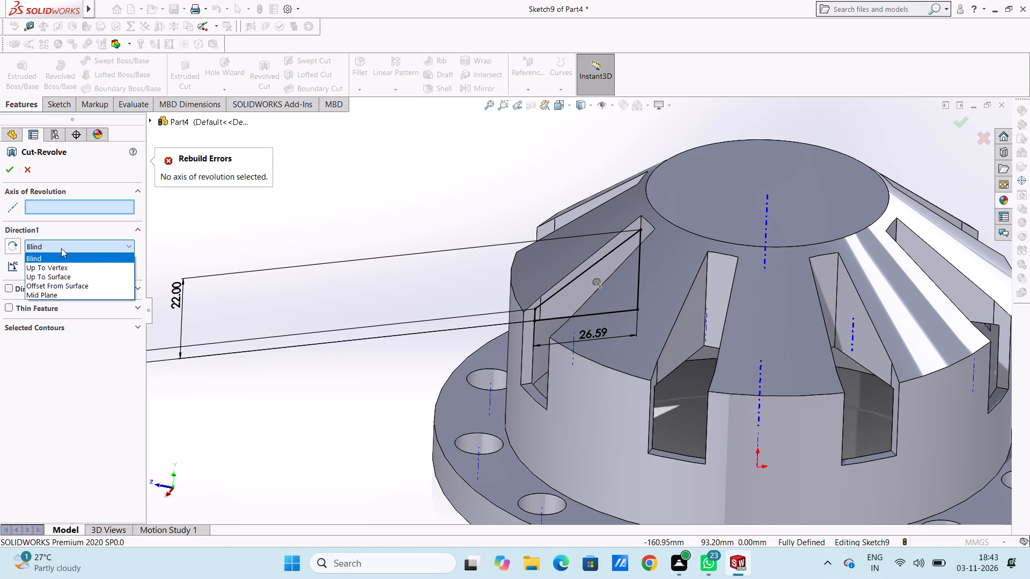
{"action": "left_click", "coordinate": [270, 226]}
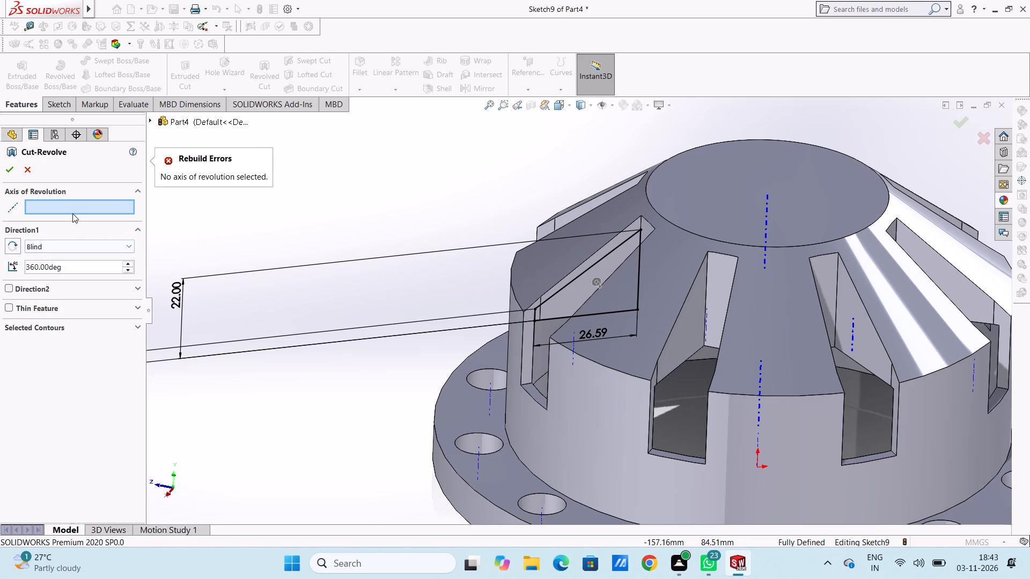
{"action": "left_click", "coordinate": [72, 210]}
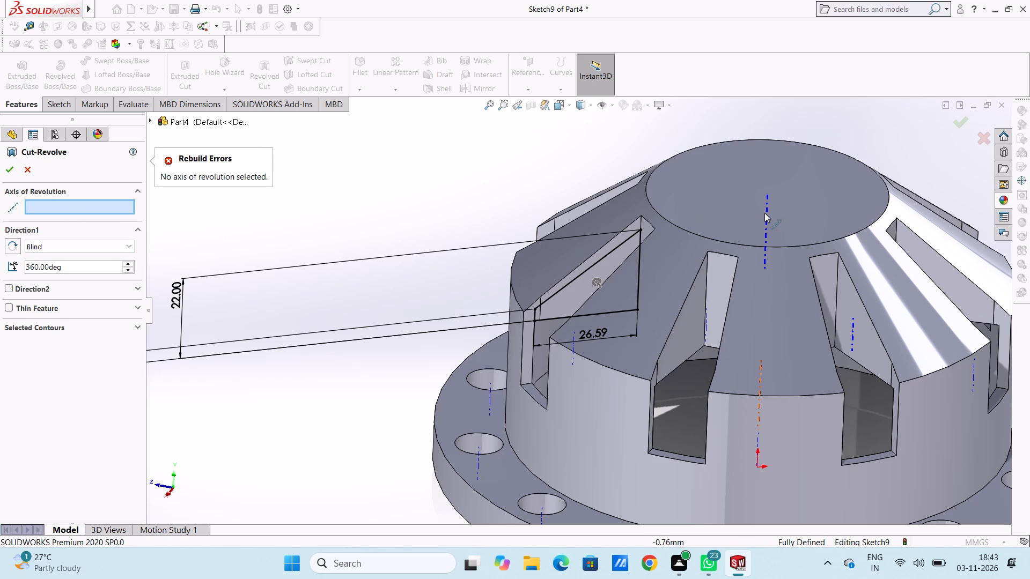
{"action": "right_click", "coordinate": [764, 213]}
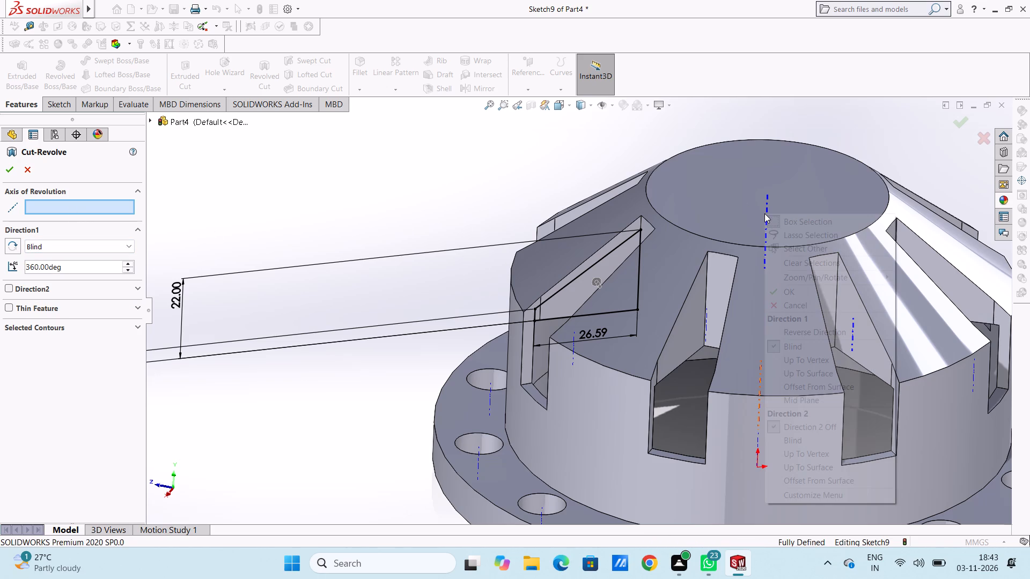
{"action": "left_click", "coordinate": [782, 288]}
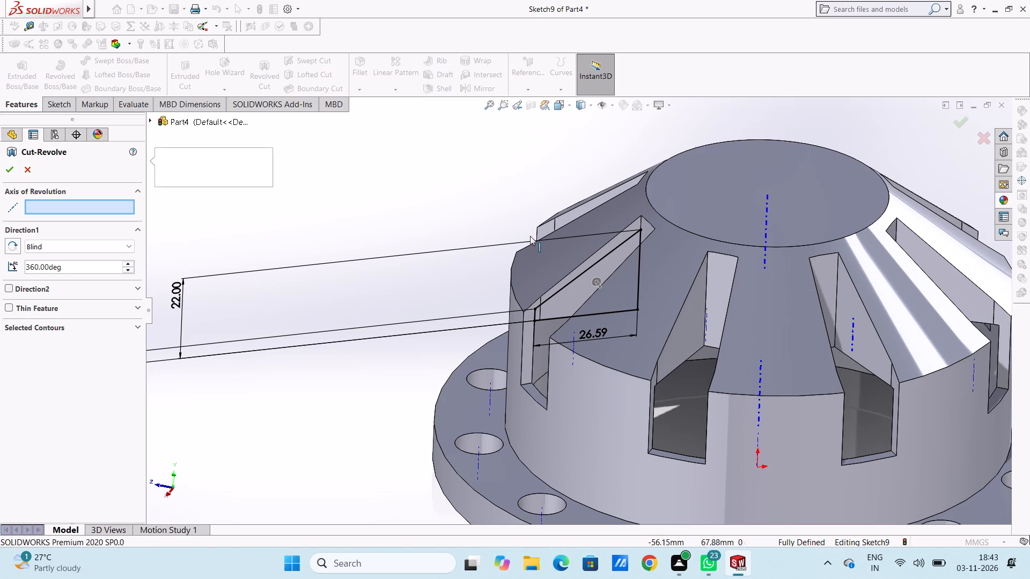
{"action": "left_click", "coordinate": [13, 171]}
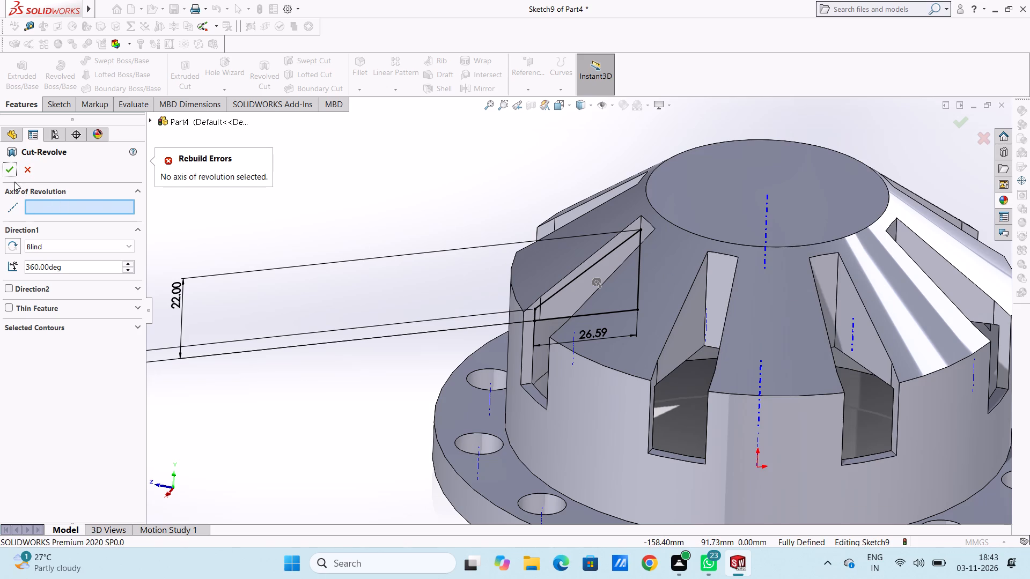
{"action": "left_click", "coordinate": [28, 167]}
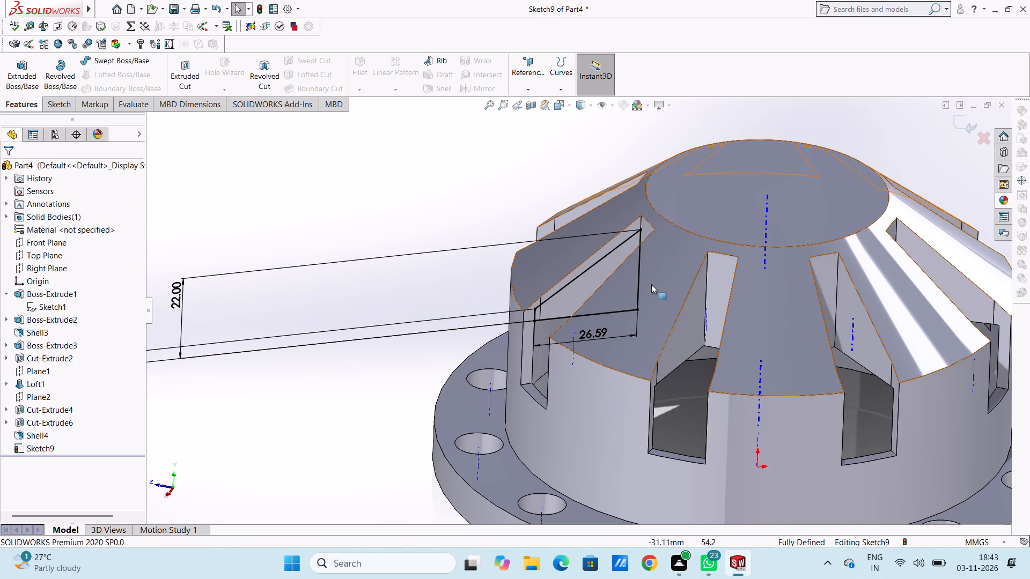
Examine the profile on the tapered cut's wall in relation to the loft face and the flange's central axis.
{"action": "left_click", "coordinate": [615, 275]}
{"action": "left_click", "coordinate": [615, 275]}
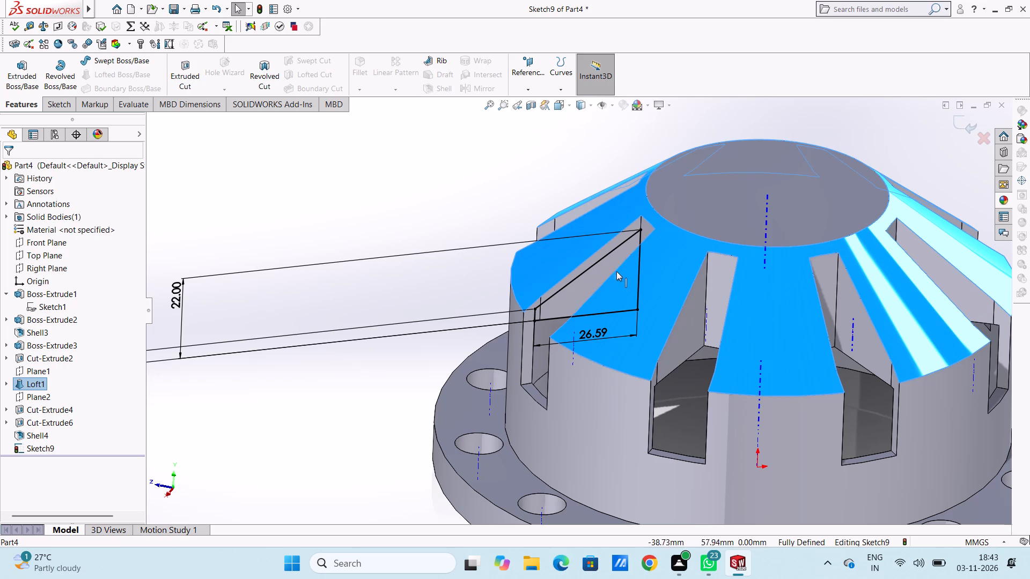
{"action": "left_click", "coordinate": [617, 269]}
{"action": "middle_click_drag", "start_coordinate": [639, 279], "coordinate": [675, 303]}
{"action": "scroll", "coordinate": [581, 276], "scroll_direction": "down", "scroll_amount": 1}
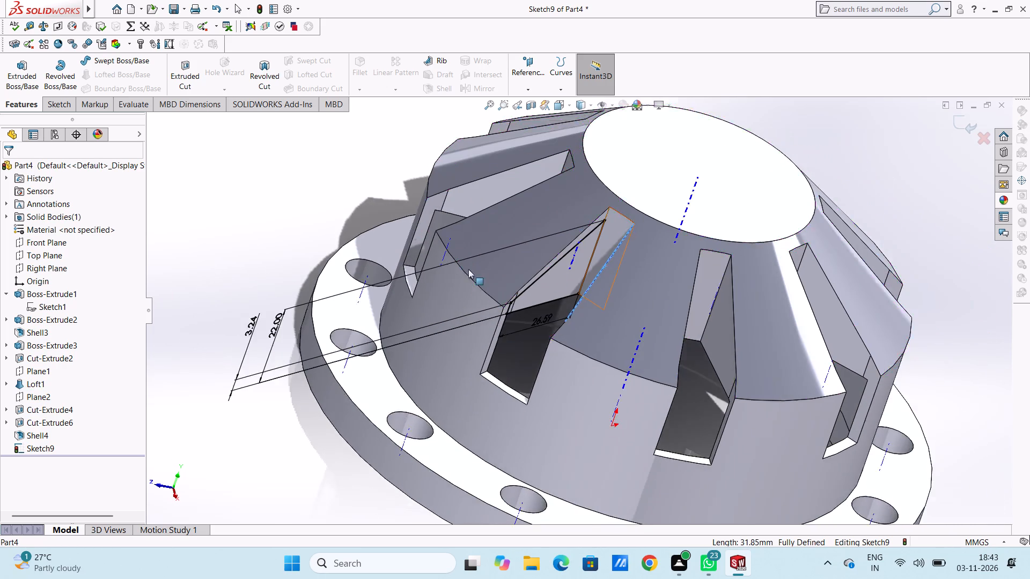
{"action": "left_click", "coordinate": [260, 220]}
{"action": "middle_click_drag", "start_coordinate": [416, 318], "coordinate": [395, 274]}
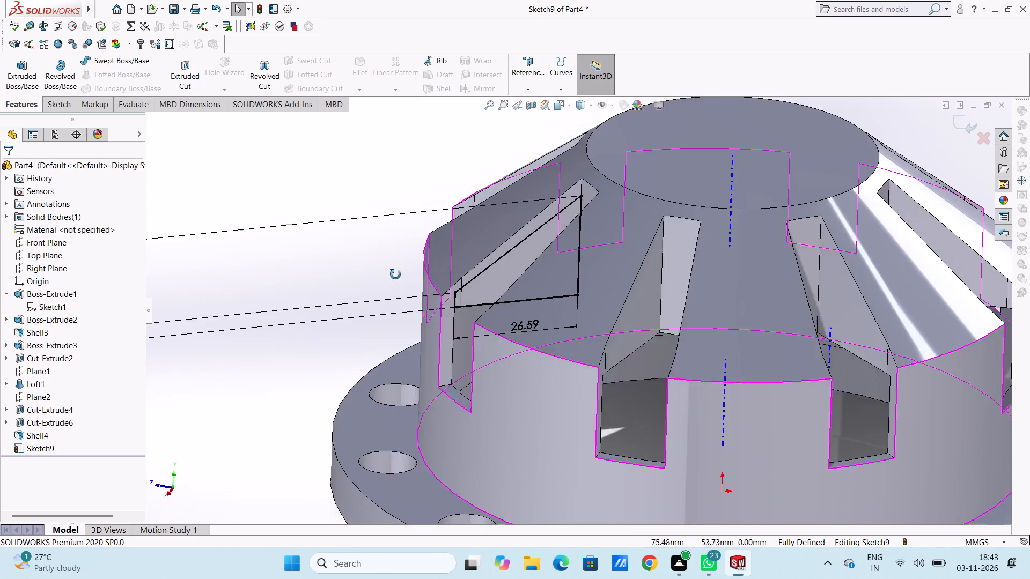
{"action": "middle_click_drag", "start_coordinate": [395, 274], "coordinate": [432, 283]}
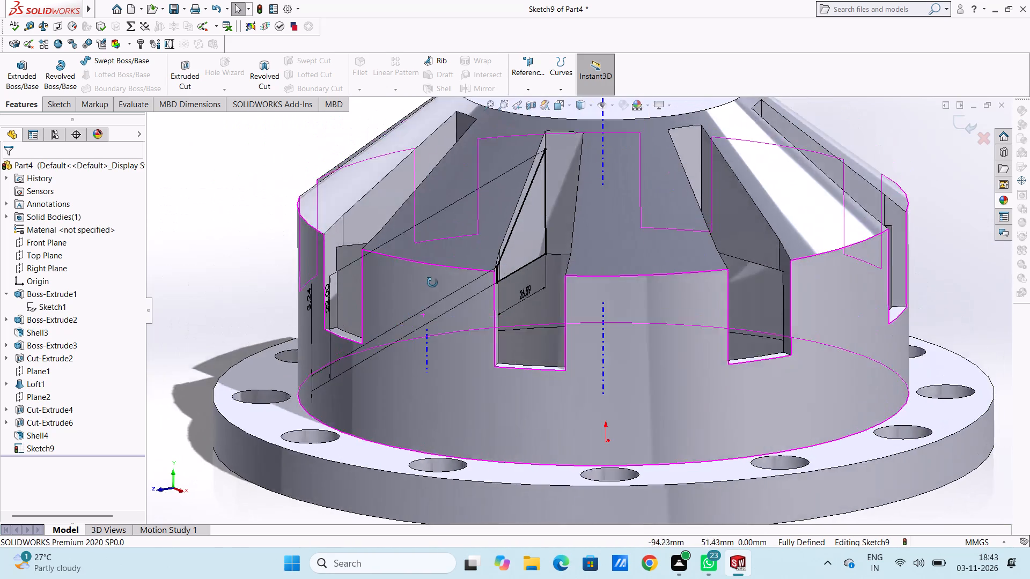
{"action": "middle_click_drag", "start_coordinate": [432, 283], "coordinate": [412, 284]}
{"action": "scroll", "coordinate": [529, 225], "scroll_direction": "down", "scroll_amount": 4}
{"action": "middle_click_drag", "start_coordinate": [643, 201], "coordinate": [654, 206]}
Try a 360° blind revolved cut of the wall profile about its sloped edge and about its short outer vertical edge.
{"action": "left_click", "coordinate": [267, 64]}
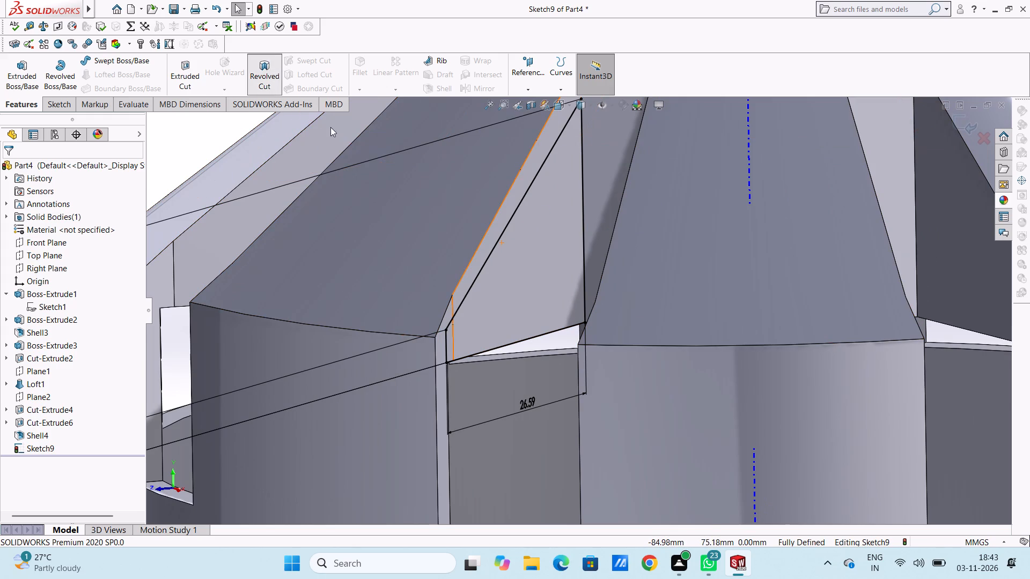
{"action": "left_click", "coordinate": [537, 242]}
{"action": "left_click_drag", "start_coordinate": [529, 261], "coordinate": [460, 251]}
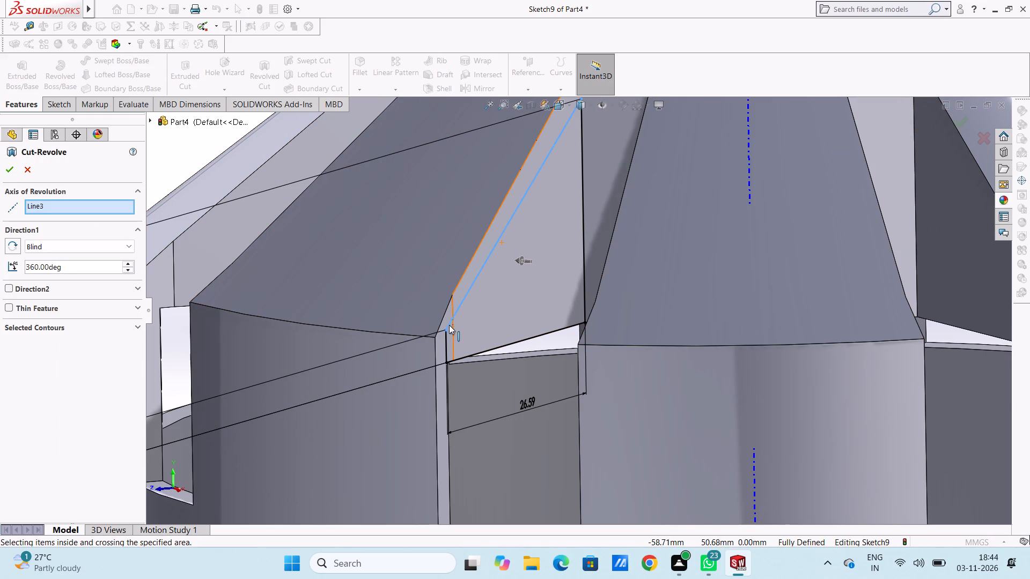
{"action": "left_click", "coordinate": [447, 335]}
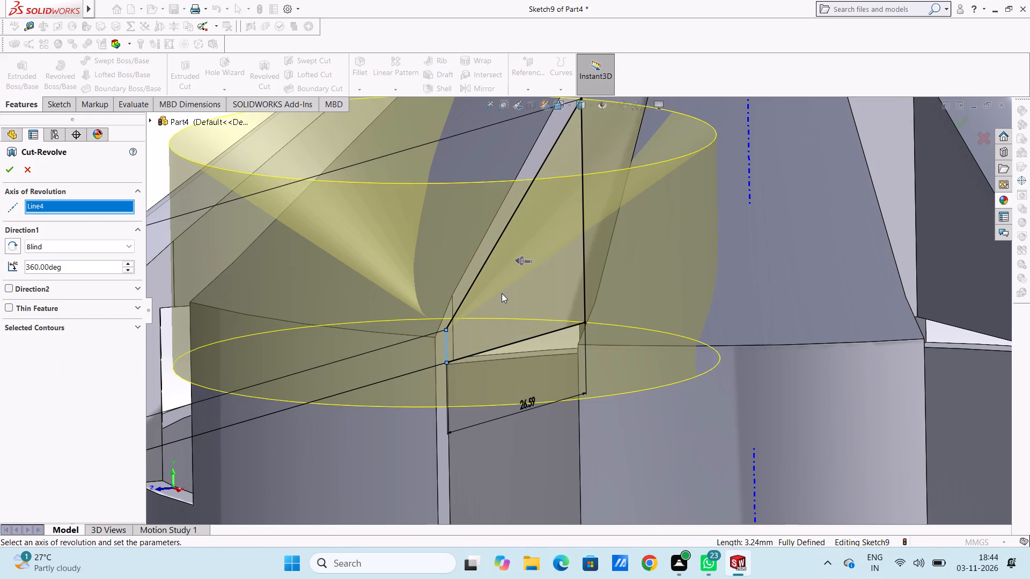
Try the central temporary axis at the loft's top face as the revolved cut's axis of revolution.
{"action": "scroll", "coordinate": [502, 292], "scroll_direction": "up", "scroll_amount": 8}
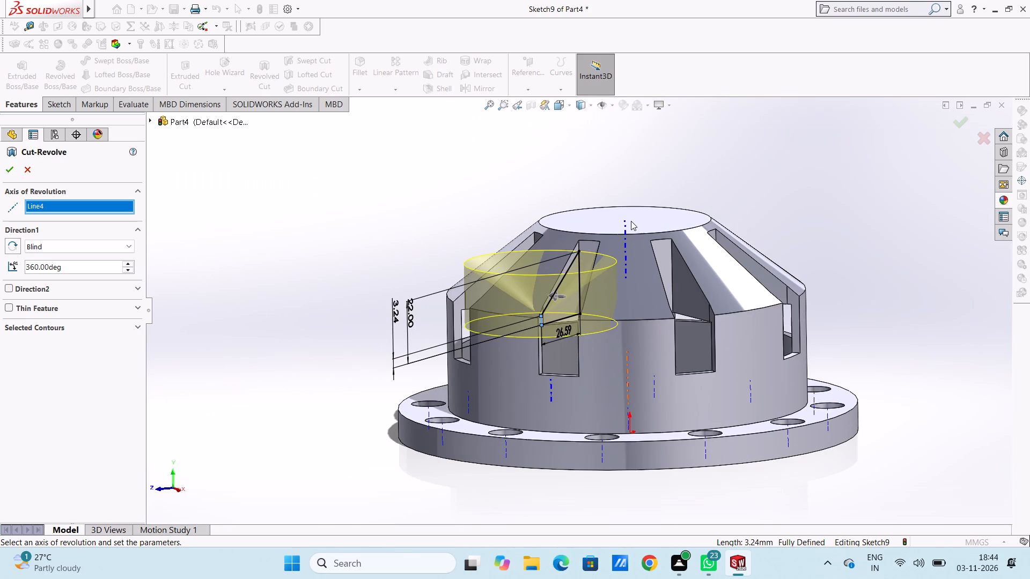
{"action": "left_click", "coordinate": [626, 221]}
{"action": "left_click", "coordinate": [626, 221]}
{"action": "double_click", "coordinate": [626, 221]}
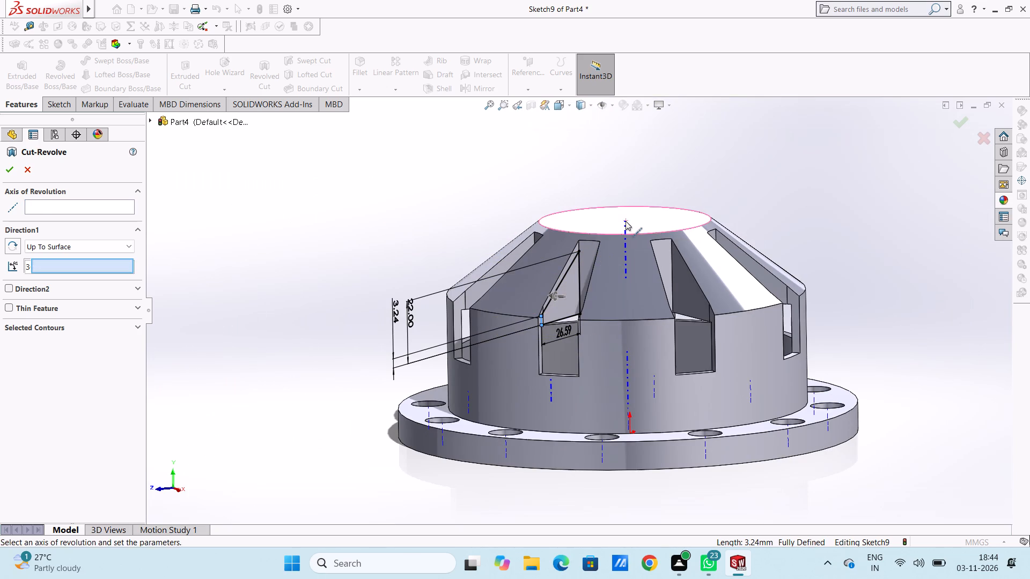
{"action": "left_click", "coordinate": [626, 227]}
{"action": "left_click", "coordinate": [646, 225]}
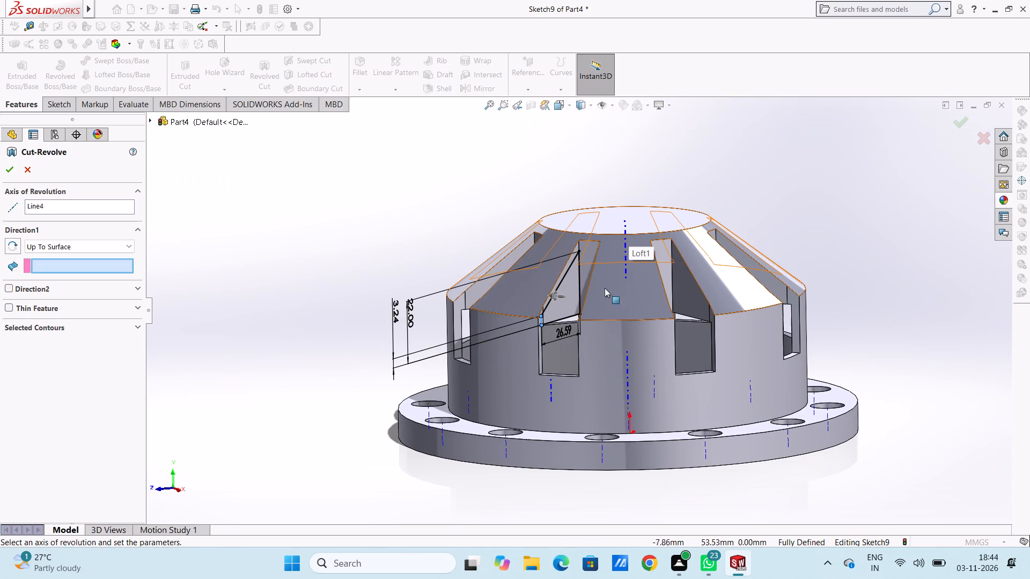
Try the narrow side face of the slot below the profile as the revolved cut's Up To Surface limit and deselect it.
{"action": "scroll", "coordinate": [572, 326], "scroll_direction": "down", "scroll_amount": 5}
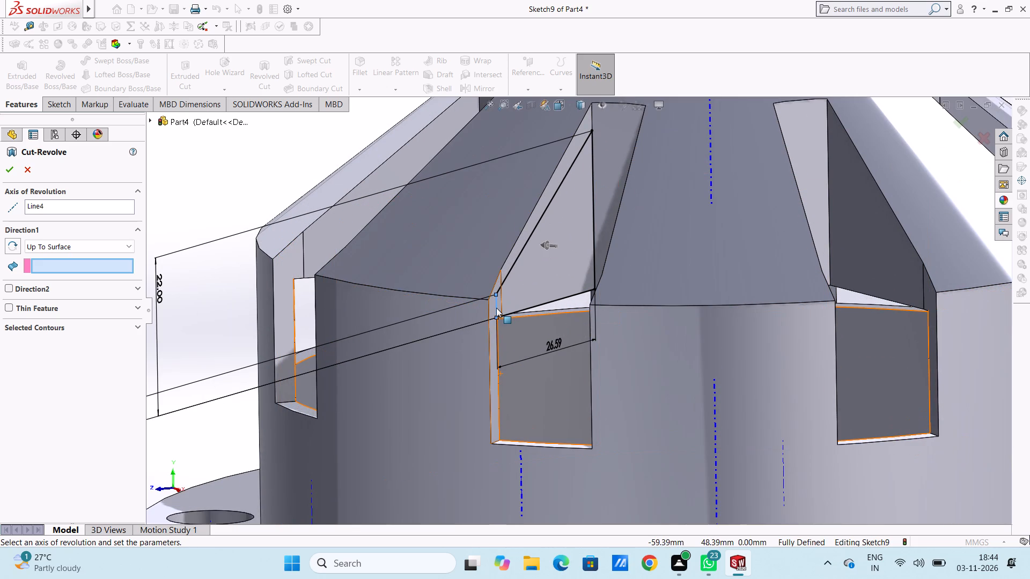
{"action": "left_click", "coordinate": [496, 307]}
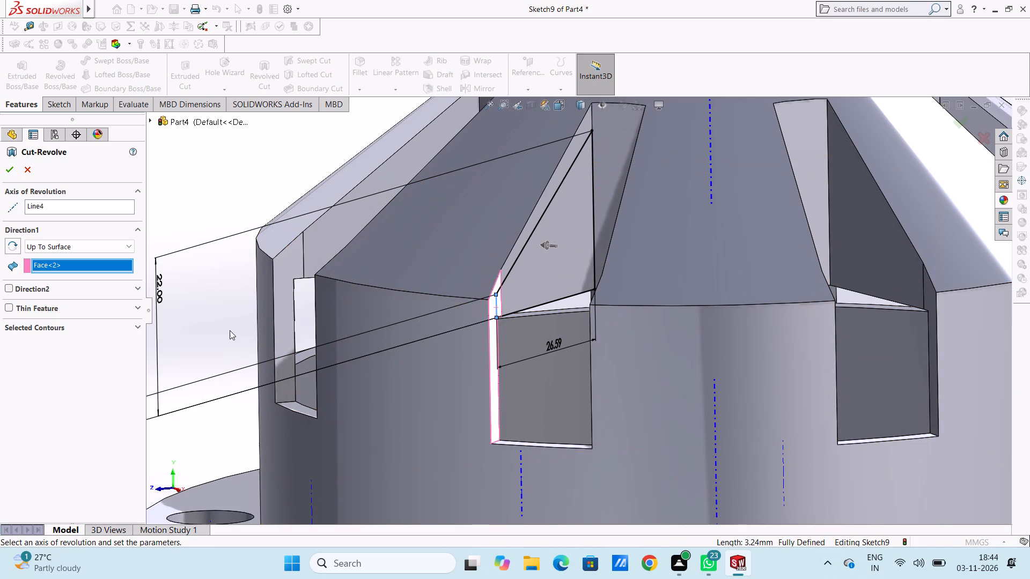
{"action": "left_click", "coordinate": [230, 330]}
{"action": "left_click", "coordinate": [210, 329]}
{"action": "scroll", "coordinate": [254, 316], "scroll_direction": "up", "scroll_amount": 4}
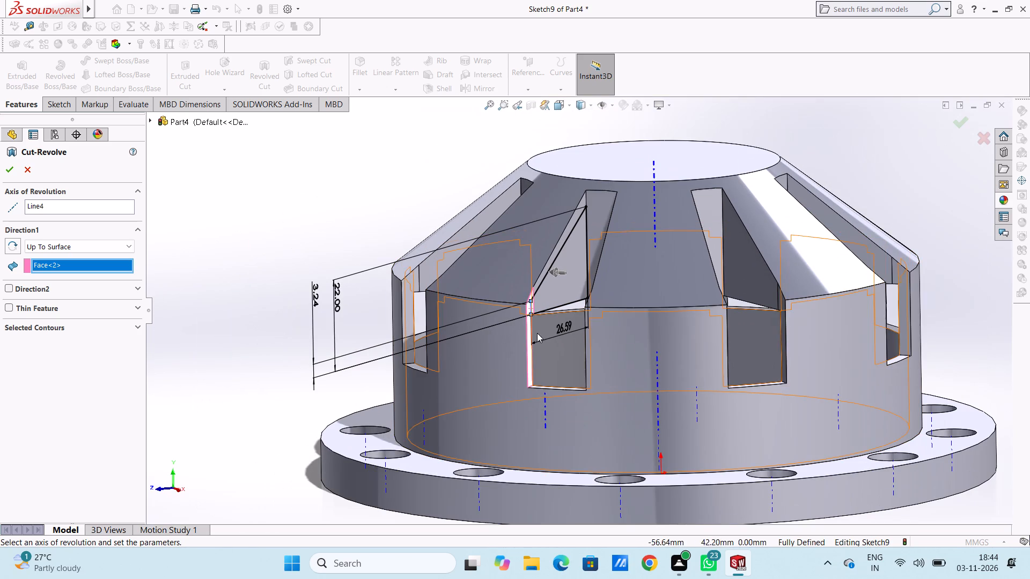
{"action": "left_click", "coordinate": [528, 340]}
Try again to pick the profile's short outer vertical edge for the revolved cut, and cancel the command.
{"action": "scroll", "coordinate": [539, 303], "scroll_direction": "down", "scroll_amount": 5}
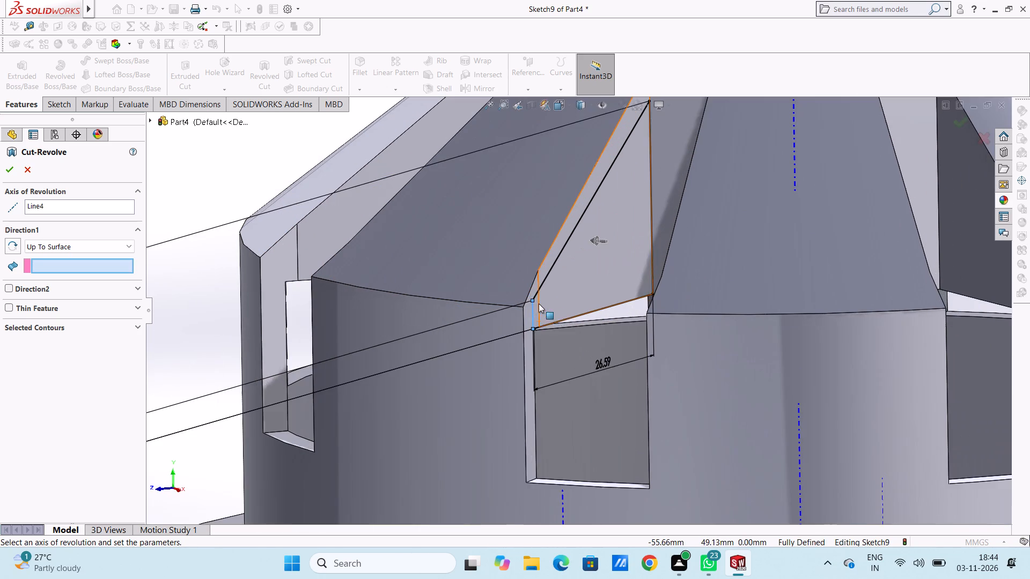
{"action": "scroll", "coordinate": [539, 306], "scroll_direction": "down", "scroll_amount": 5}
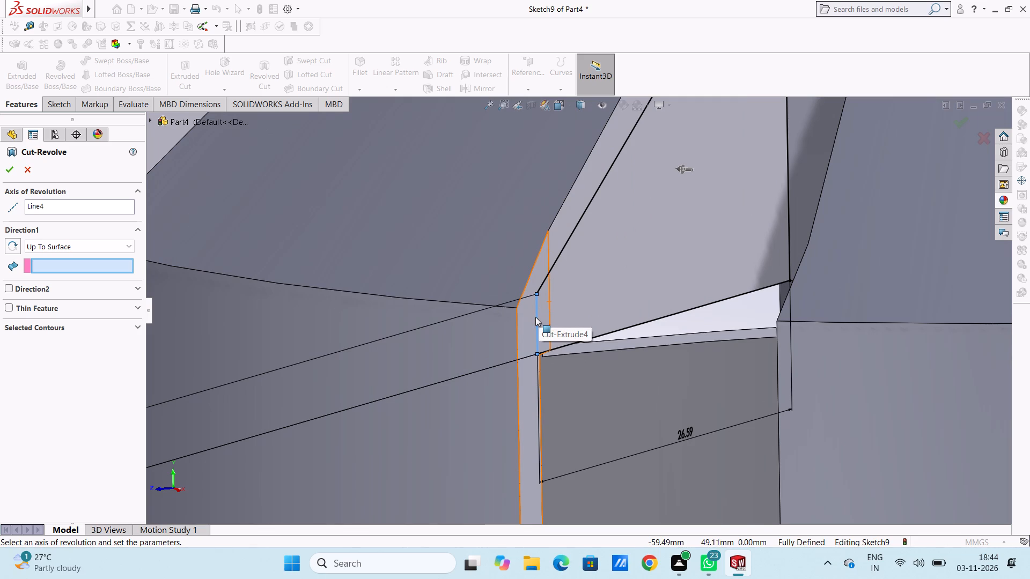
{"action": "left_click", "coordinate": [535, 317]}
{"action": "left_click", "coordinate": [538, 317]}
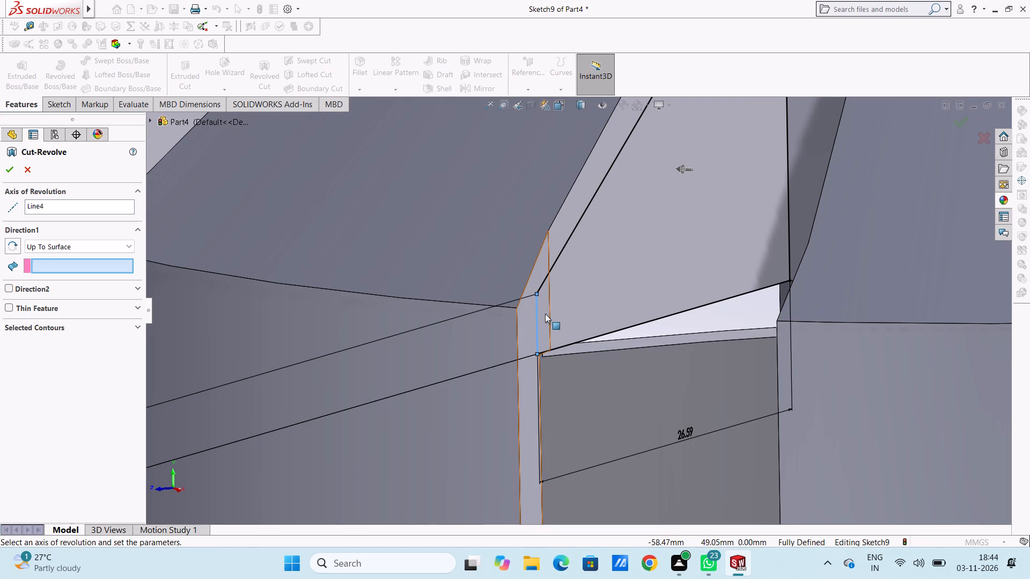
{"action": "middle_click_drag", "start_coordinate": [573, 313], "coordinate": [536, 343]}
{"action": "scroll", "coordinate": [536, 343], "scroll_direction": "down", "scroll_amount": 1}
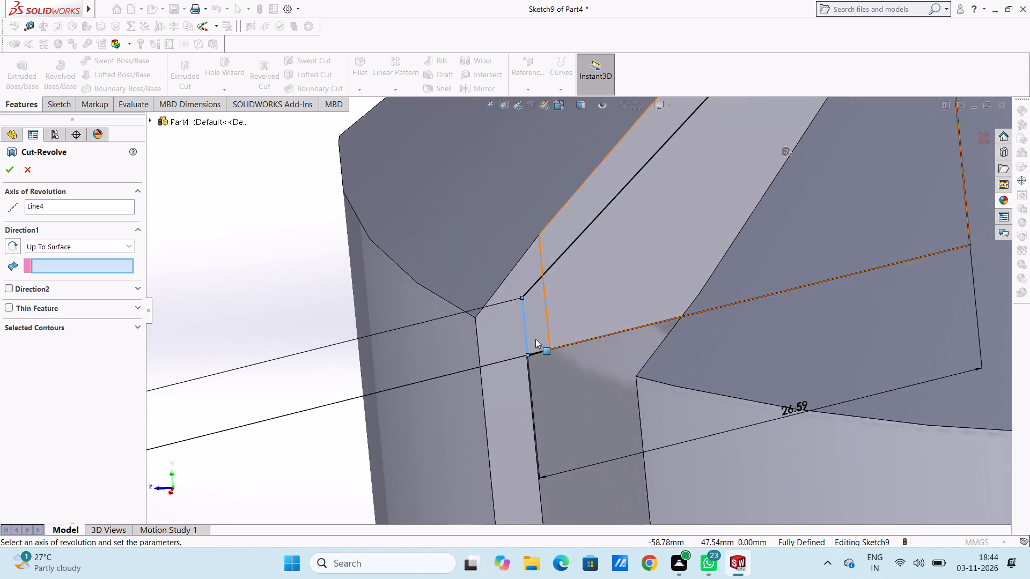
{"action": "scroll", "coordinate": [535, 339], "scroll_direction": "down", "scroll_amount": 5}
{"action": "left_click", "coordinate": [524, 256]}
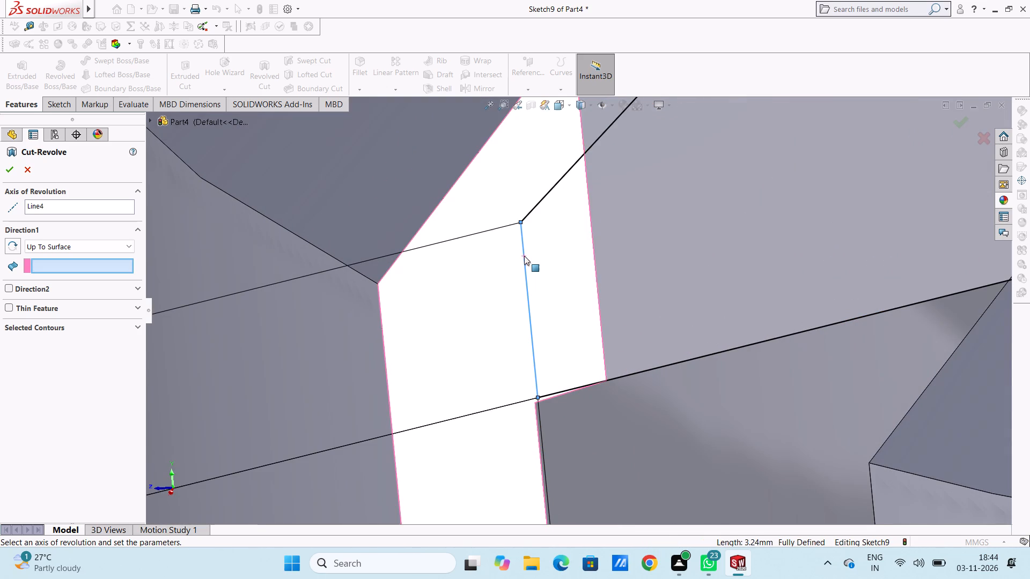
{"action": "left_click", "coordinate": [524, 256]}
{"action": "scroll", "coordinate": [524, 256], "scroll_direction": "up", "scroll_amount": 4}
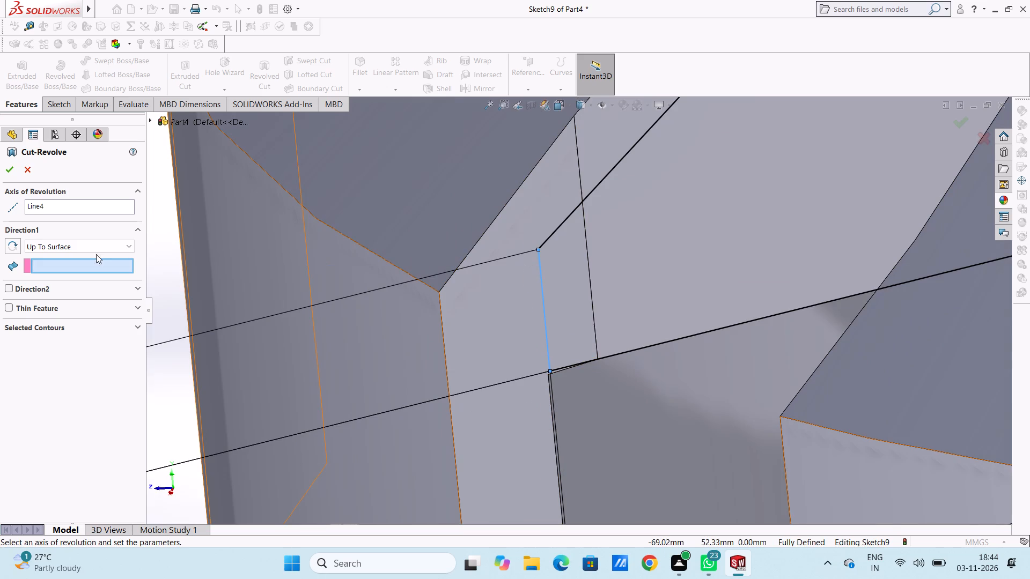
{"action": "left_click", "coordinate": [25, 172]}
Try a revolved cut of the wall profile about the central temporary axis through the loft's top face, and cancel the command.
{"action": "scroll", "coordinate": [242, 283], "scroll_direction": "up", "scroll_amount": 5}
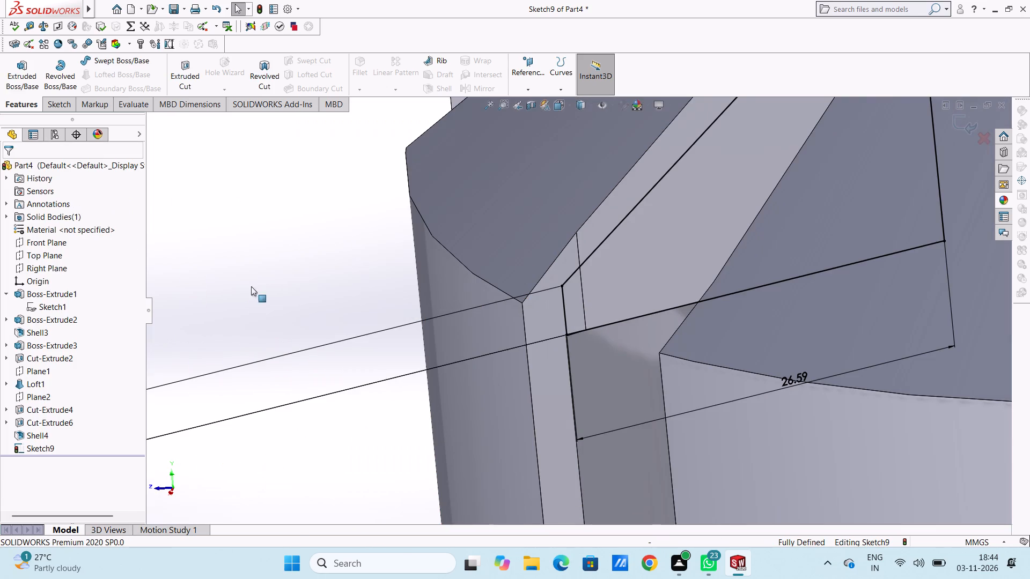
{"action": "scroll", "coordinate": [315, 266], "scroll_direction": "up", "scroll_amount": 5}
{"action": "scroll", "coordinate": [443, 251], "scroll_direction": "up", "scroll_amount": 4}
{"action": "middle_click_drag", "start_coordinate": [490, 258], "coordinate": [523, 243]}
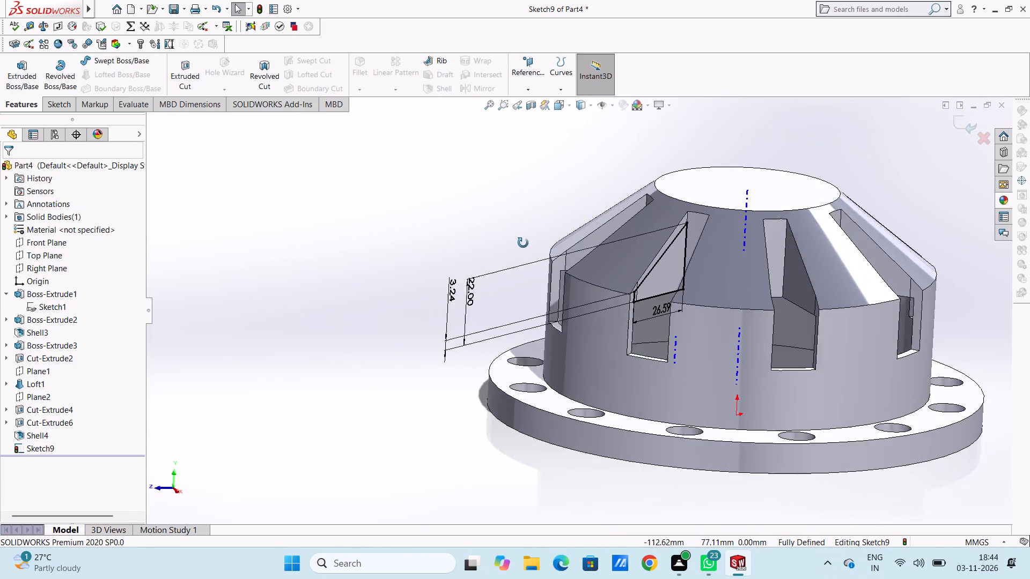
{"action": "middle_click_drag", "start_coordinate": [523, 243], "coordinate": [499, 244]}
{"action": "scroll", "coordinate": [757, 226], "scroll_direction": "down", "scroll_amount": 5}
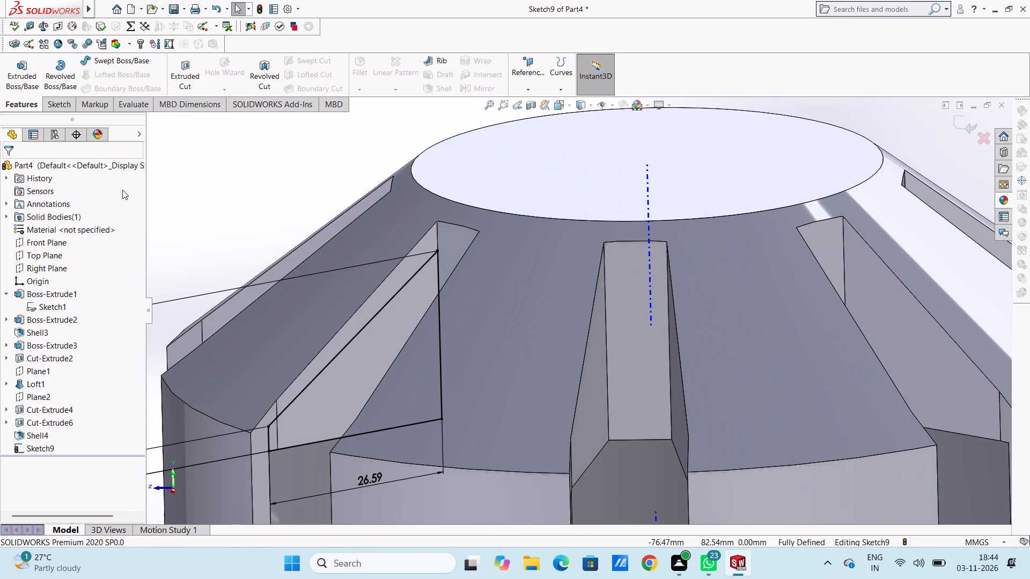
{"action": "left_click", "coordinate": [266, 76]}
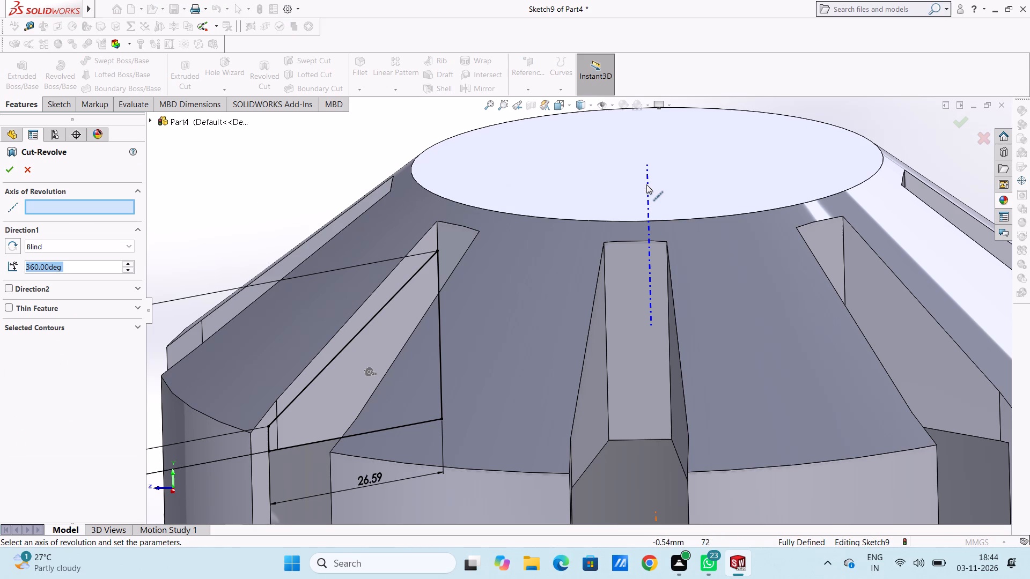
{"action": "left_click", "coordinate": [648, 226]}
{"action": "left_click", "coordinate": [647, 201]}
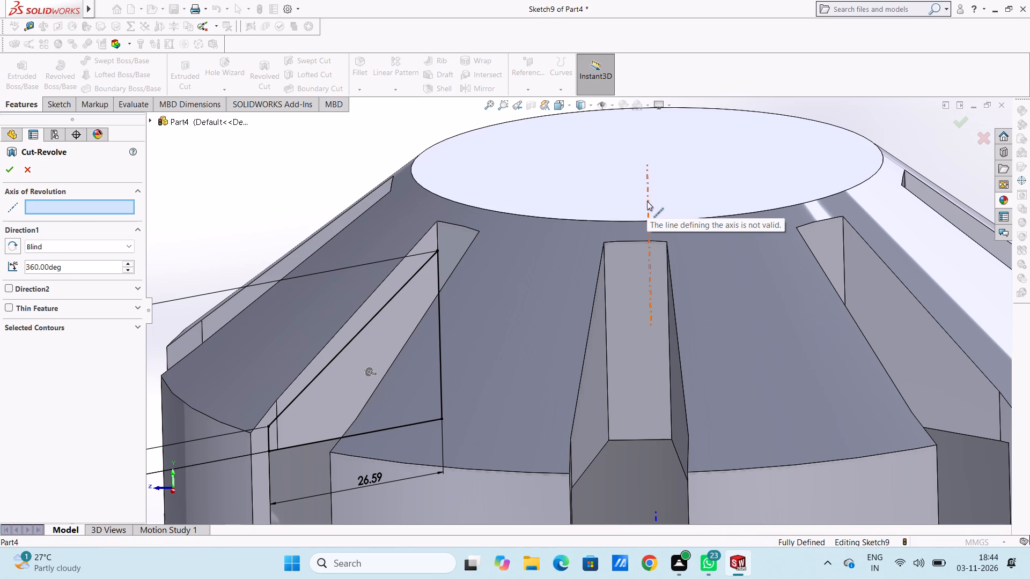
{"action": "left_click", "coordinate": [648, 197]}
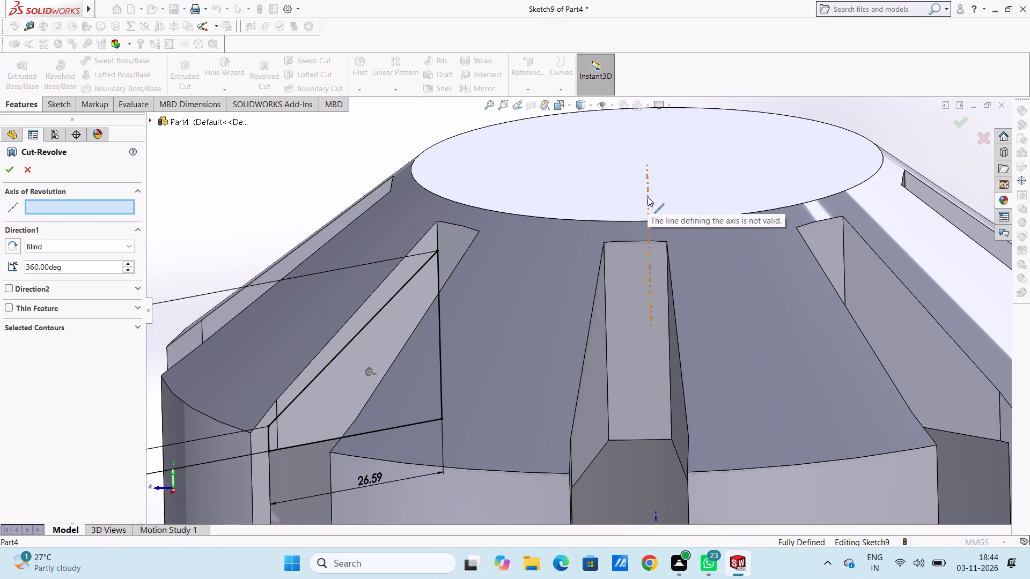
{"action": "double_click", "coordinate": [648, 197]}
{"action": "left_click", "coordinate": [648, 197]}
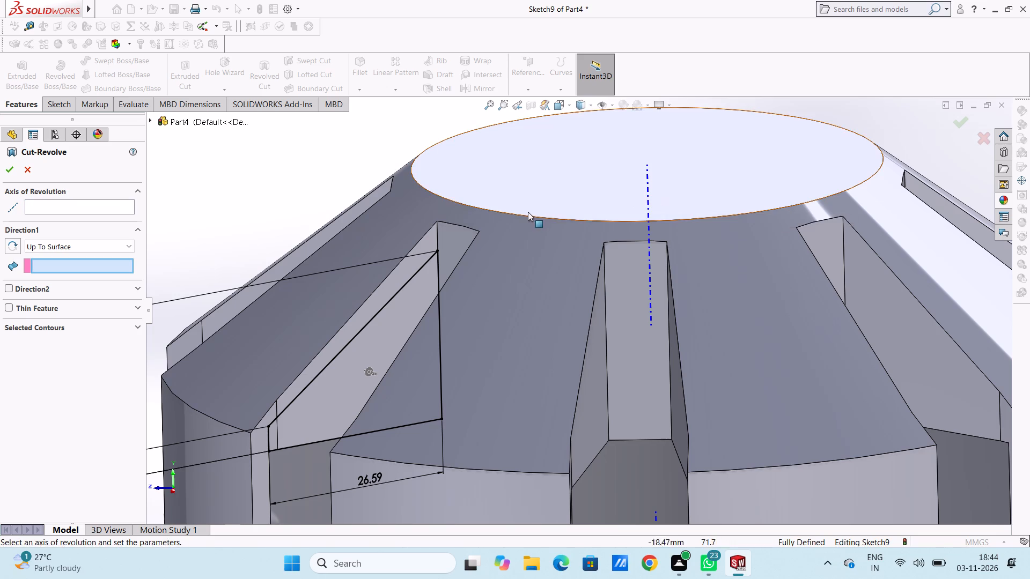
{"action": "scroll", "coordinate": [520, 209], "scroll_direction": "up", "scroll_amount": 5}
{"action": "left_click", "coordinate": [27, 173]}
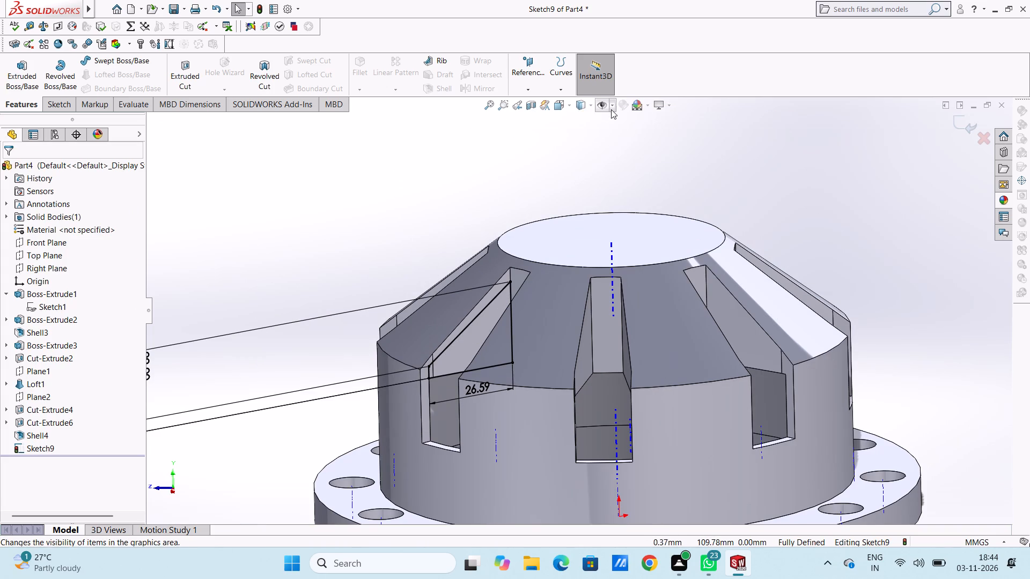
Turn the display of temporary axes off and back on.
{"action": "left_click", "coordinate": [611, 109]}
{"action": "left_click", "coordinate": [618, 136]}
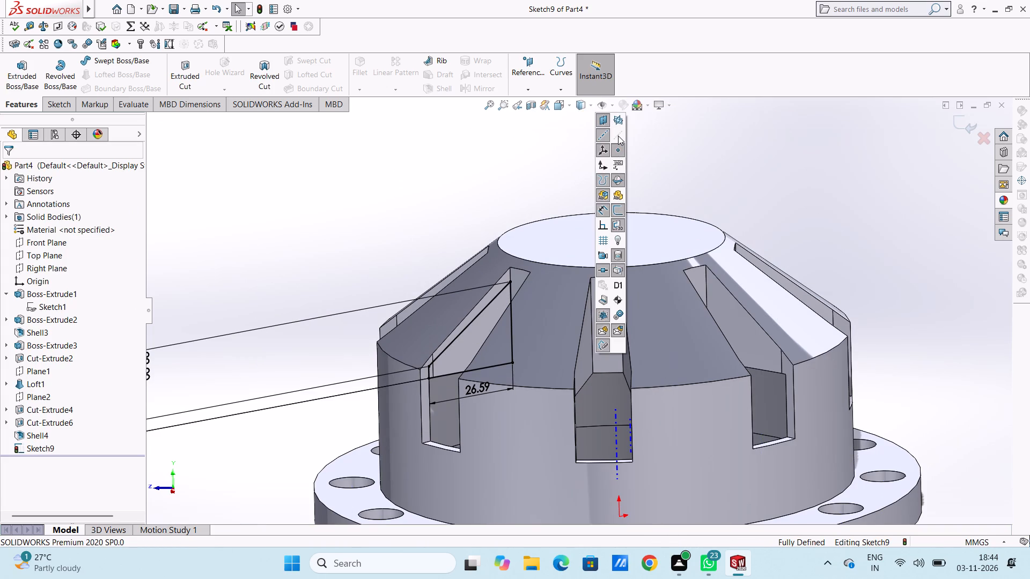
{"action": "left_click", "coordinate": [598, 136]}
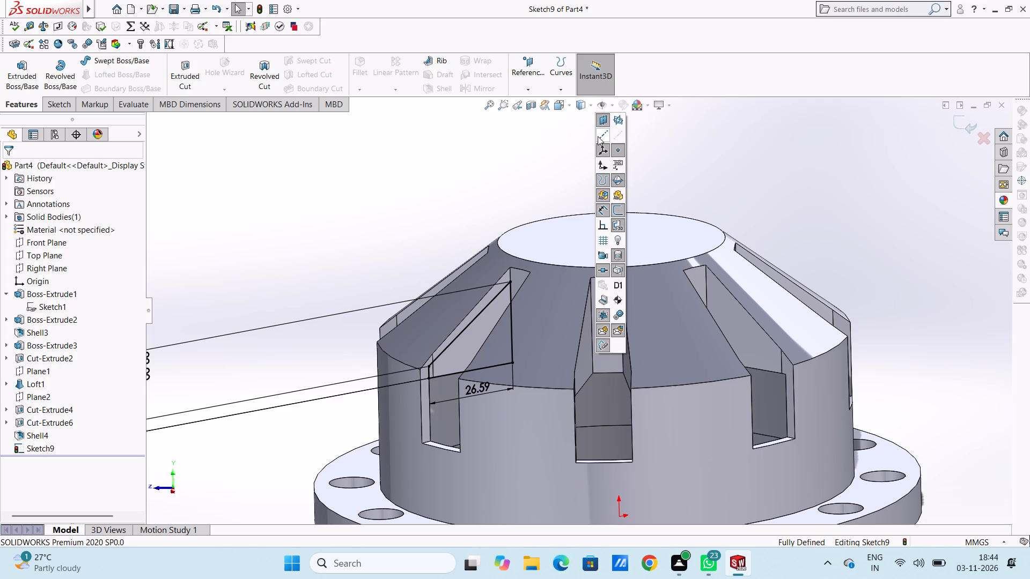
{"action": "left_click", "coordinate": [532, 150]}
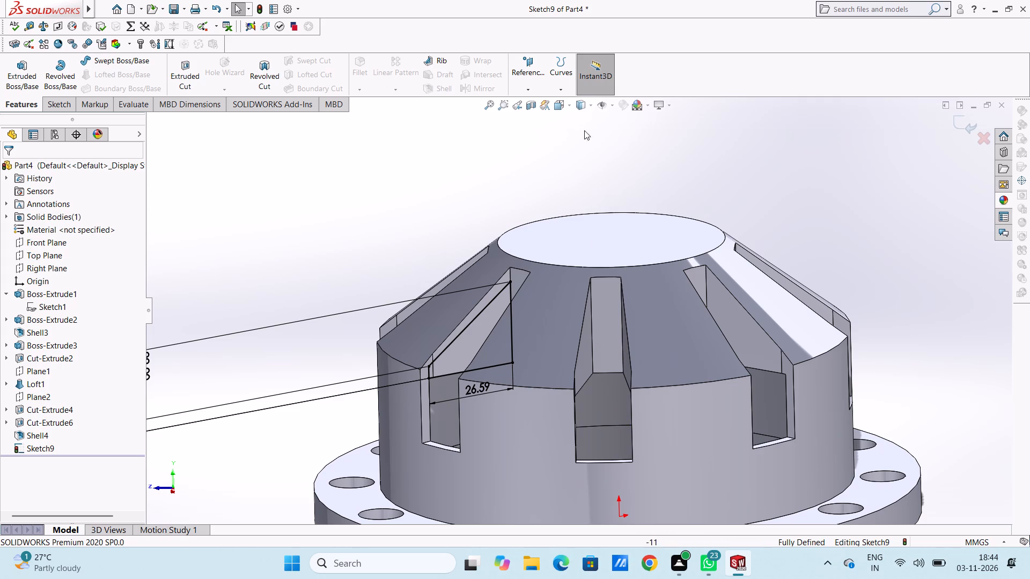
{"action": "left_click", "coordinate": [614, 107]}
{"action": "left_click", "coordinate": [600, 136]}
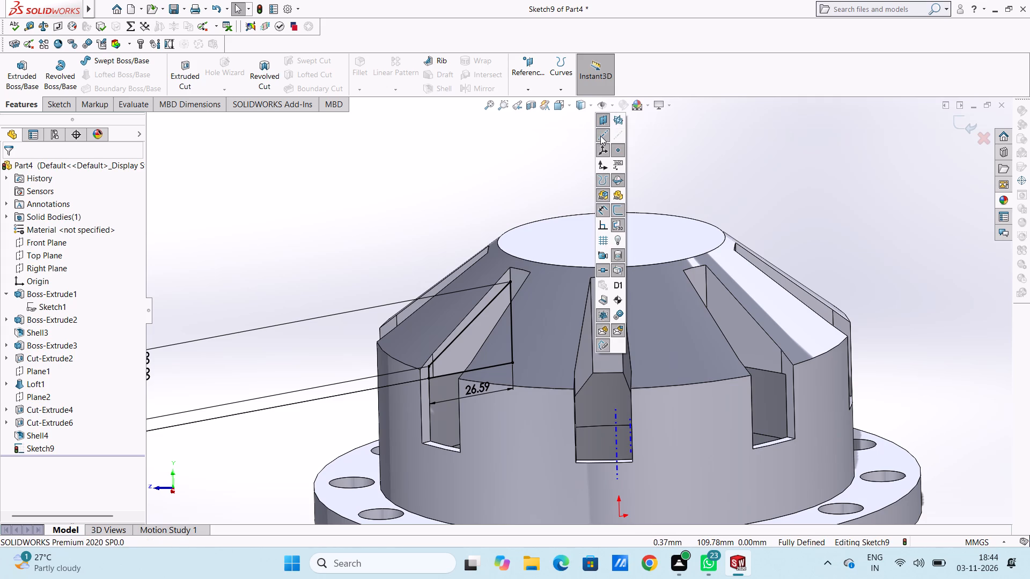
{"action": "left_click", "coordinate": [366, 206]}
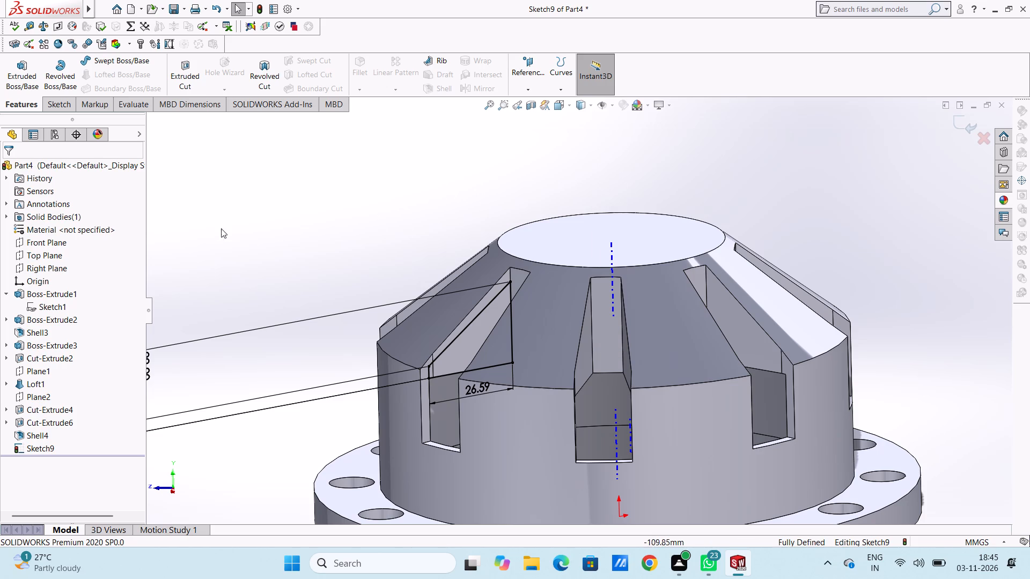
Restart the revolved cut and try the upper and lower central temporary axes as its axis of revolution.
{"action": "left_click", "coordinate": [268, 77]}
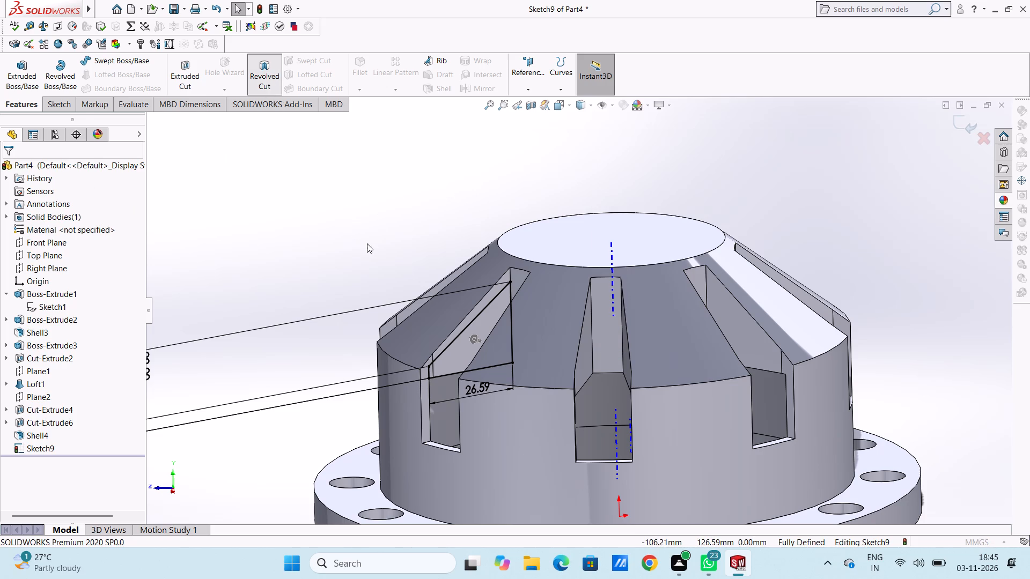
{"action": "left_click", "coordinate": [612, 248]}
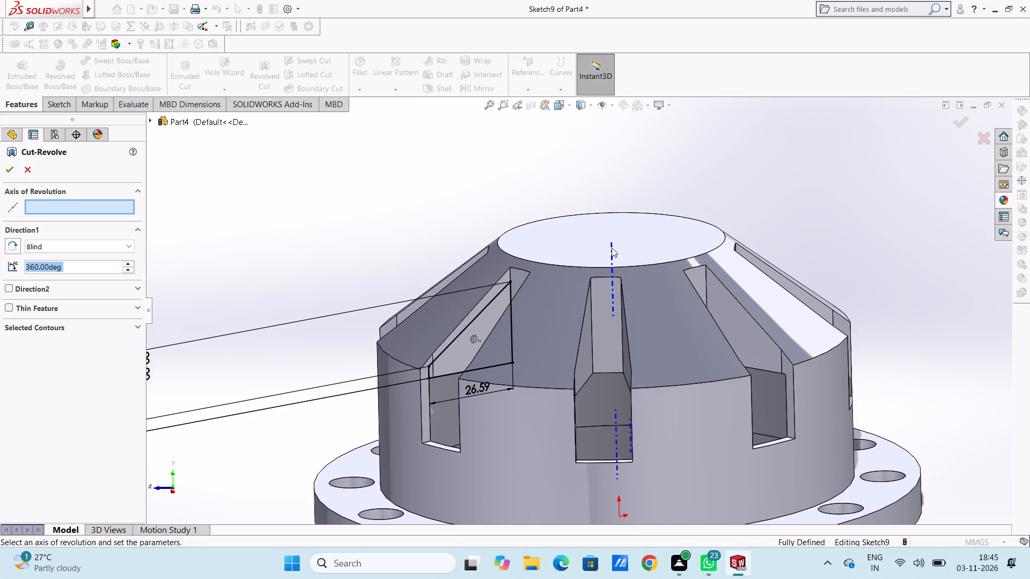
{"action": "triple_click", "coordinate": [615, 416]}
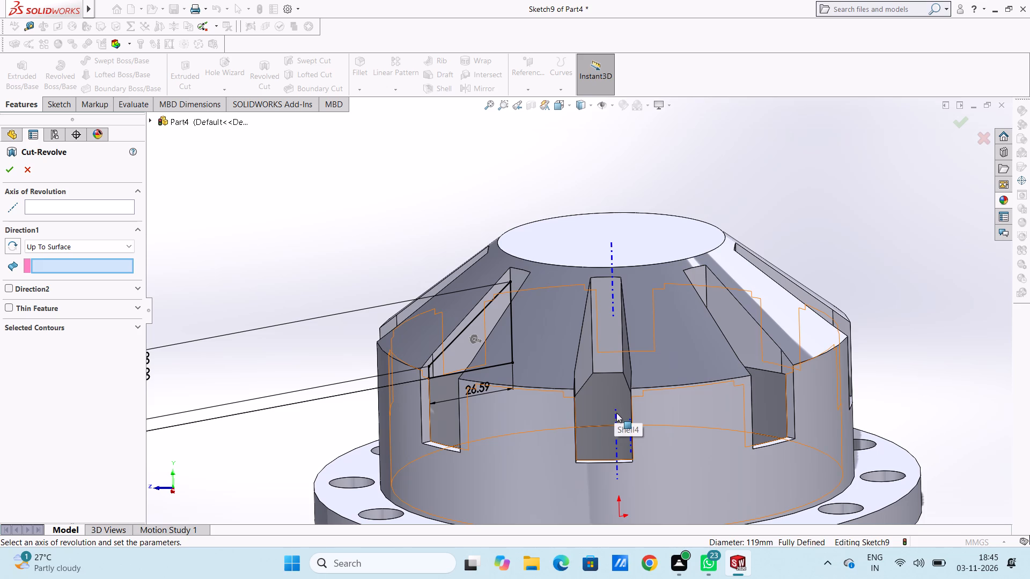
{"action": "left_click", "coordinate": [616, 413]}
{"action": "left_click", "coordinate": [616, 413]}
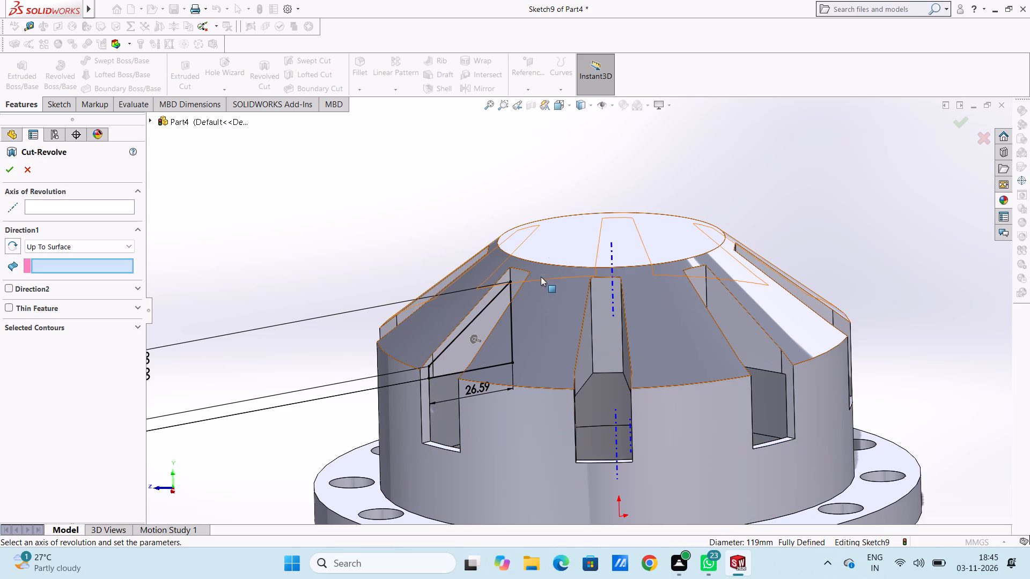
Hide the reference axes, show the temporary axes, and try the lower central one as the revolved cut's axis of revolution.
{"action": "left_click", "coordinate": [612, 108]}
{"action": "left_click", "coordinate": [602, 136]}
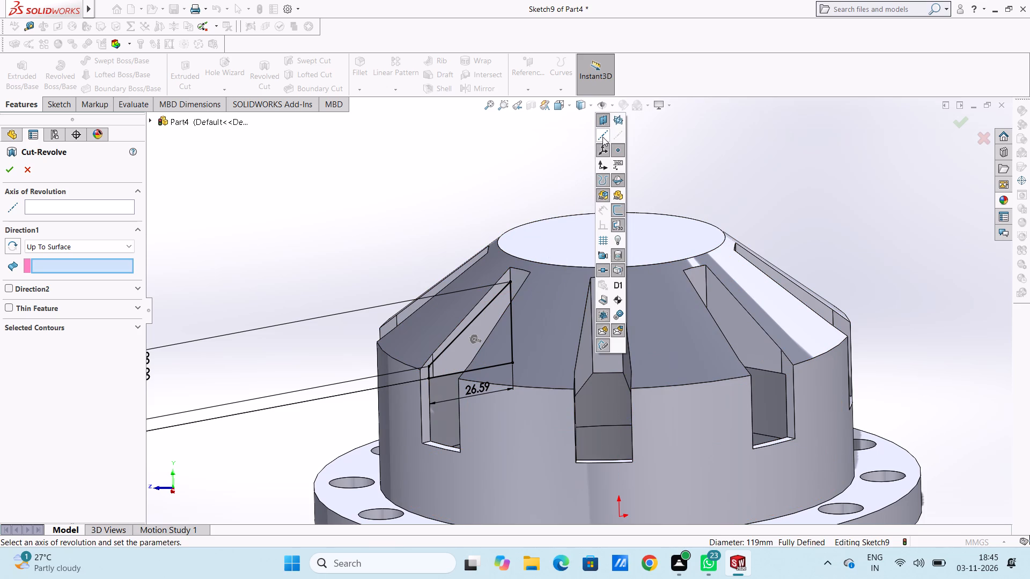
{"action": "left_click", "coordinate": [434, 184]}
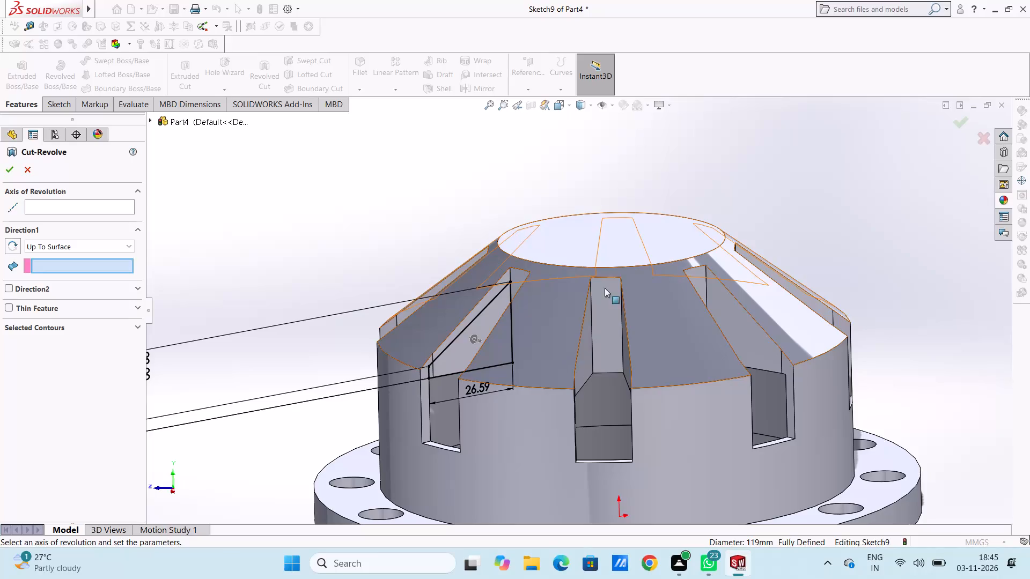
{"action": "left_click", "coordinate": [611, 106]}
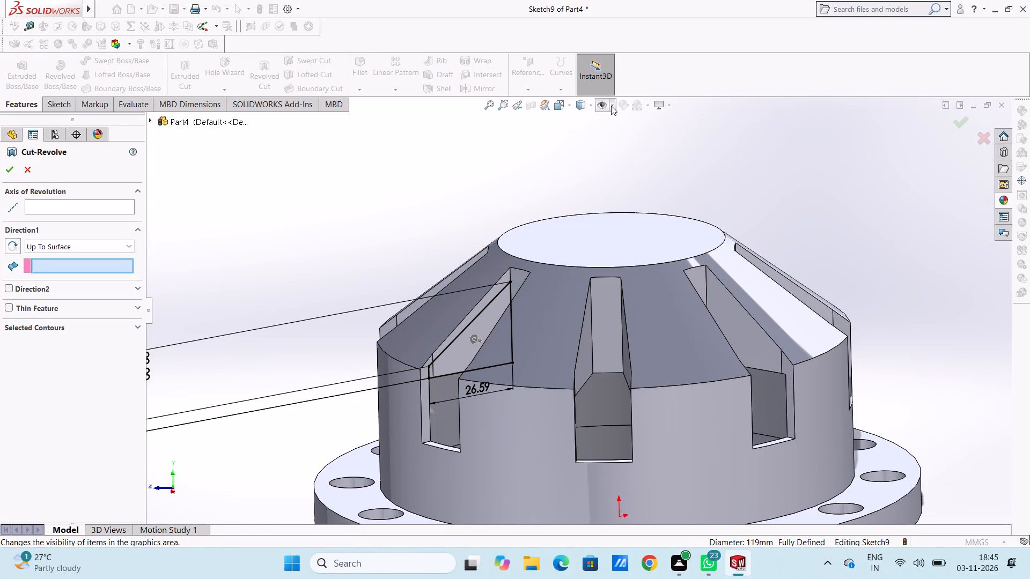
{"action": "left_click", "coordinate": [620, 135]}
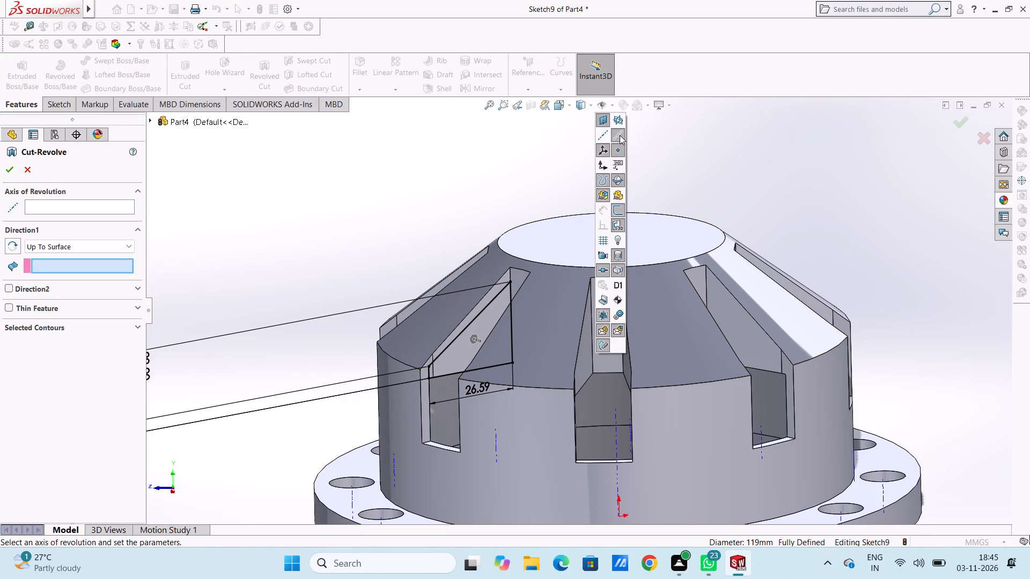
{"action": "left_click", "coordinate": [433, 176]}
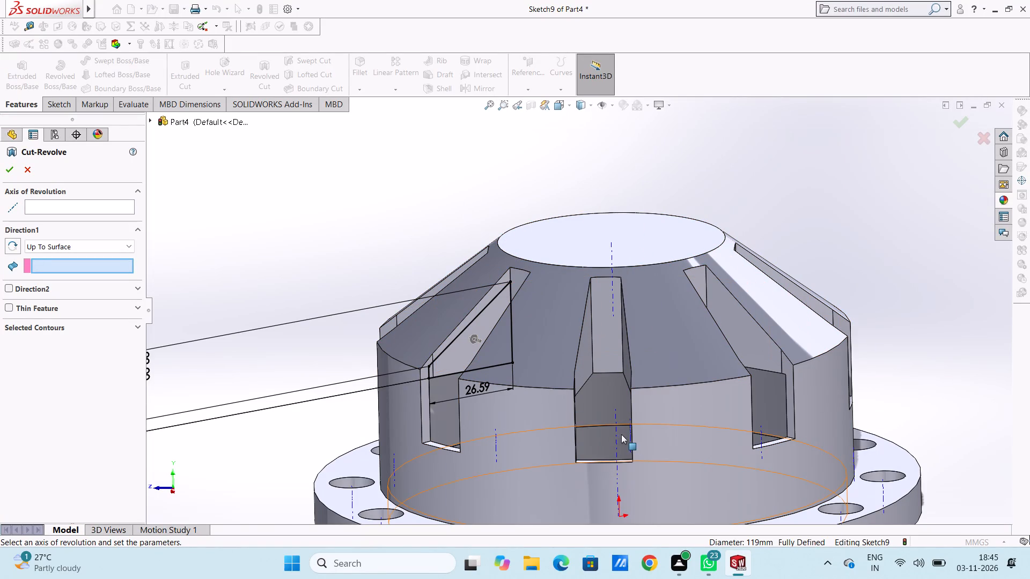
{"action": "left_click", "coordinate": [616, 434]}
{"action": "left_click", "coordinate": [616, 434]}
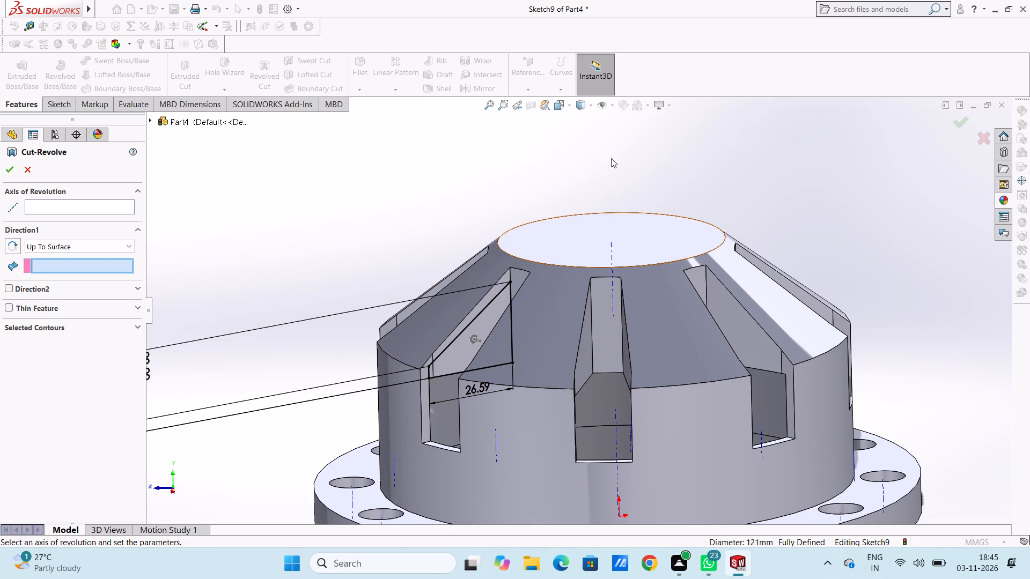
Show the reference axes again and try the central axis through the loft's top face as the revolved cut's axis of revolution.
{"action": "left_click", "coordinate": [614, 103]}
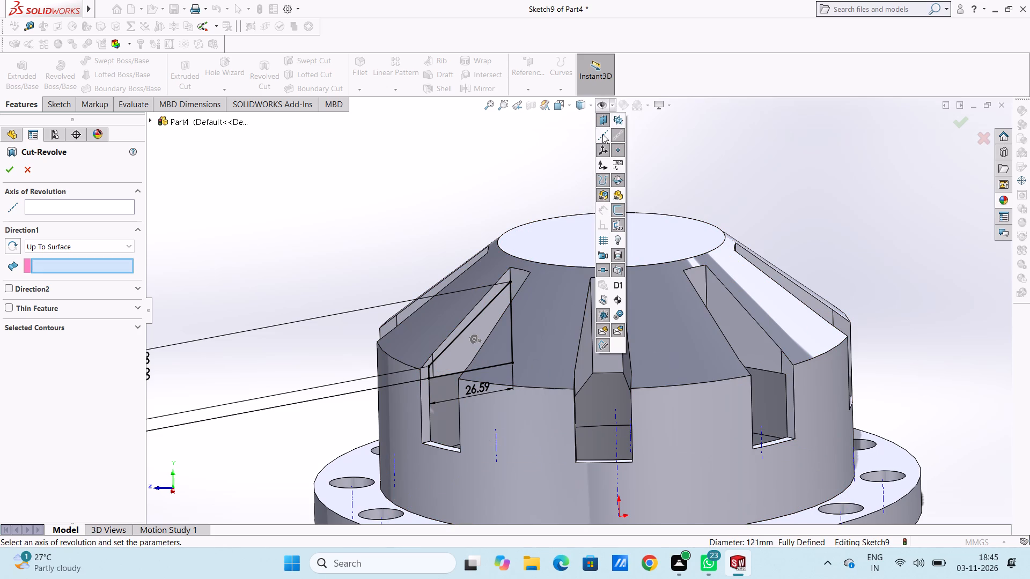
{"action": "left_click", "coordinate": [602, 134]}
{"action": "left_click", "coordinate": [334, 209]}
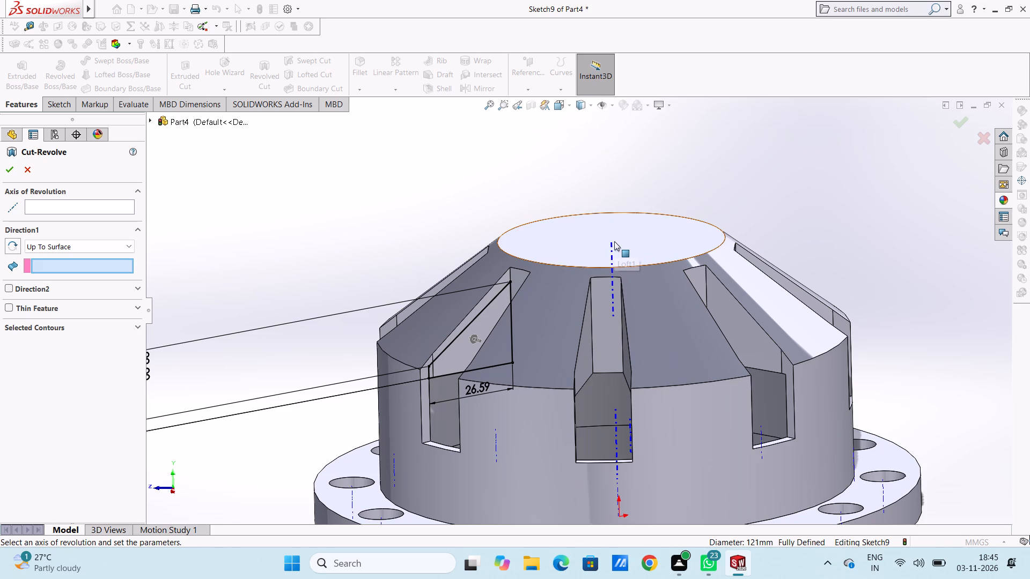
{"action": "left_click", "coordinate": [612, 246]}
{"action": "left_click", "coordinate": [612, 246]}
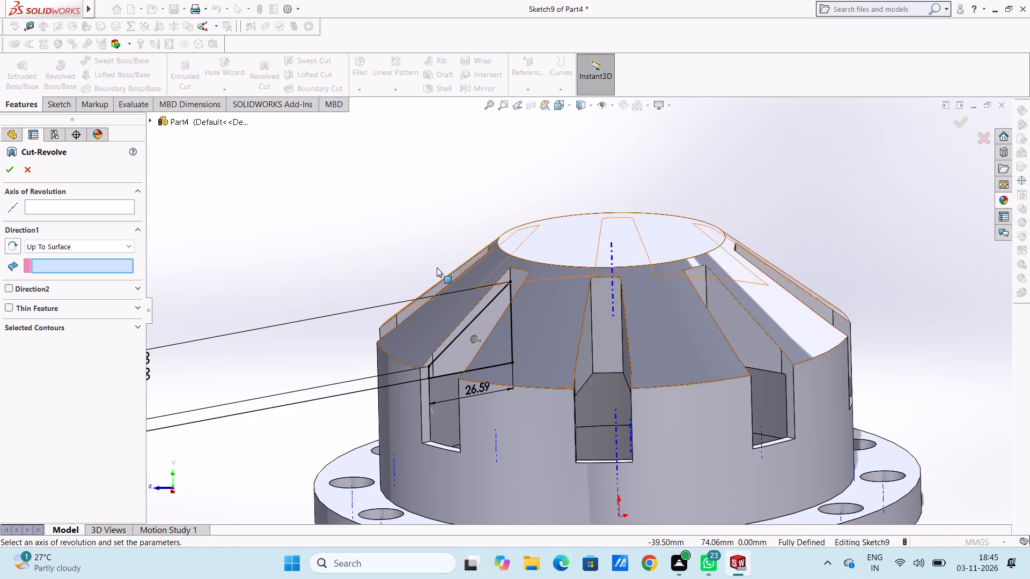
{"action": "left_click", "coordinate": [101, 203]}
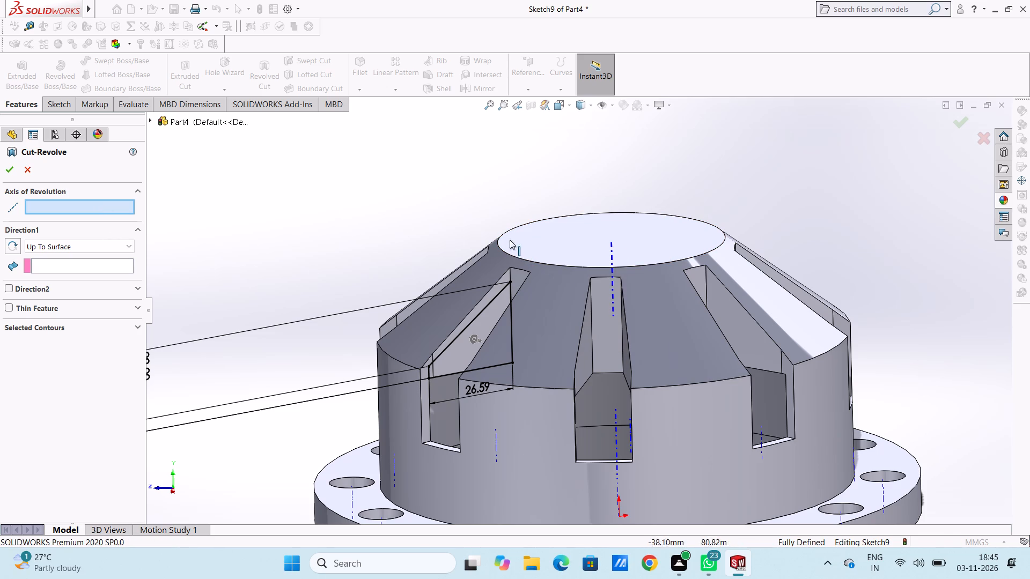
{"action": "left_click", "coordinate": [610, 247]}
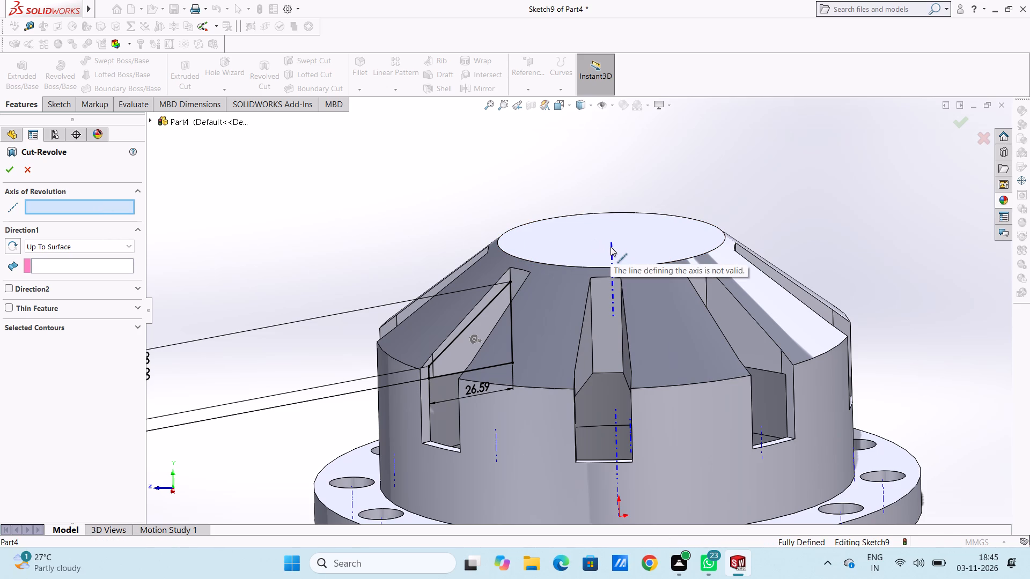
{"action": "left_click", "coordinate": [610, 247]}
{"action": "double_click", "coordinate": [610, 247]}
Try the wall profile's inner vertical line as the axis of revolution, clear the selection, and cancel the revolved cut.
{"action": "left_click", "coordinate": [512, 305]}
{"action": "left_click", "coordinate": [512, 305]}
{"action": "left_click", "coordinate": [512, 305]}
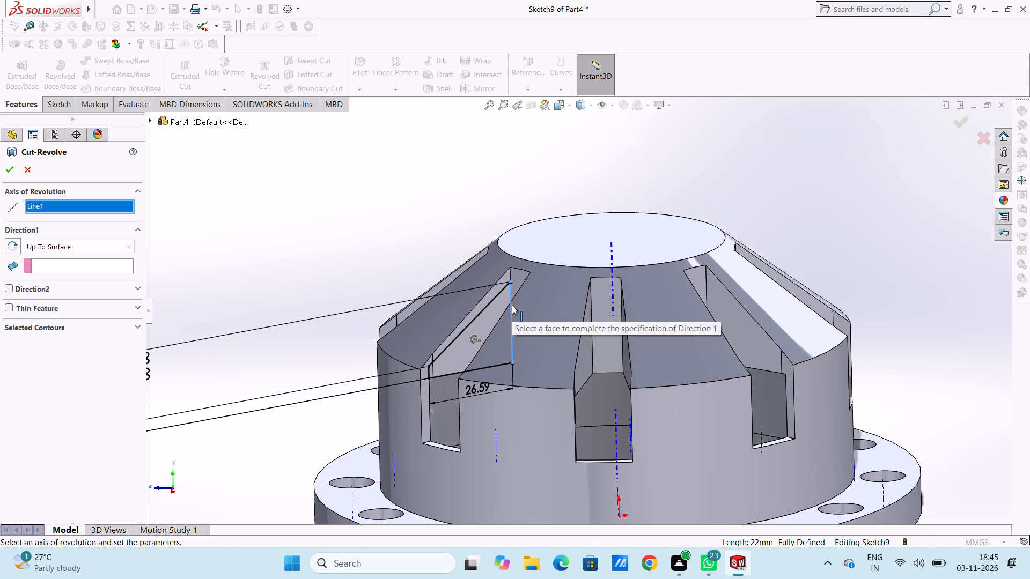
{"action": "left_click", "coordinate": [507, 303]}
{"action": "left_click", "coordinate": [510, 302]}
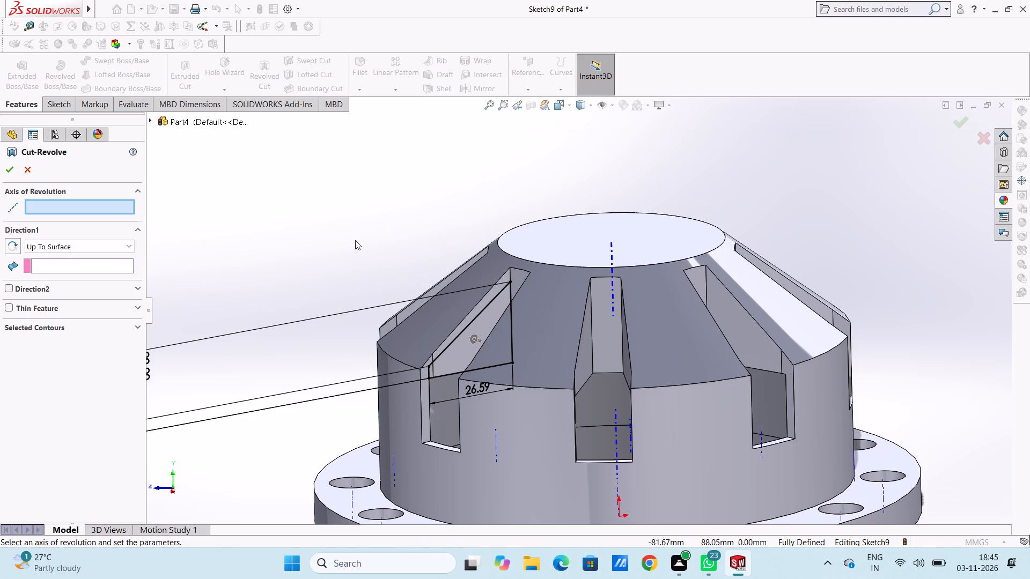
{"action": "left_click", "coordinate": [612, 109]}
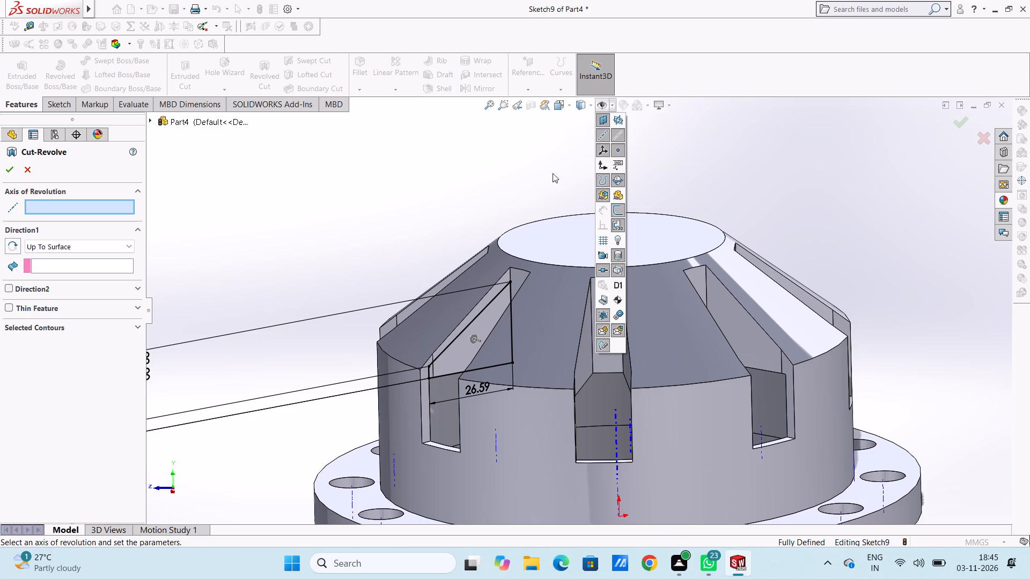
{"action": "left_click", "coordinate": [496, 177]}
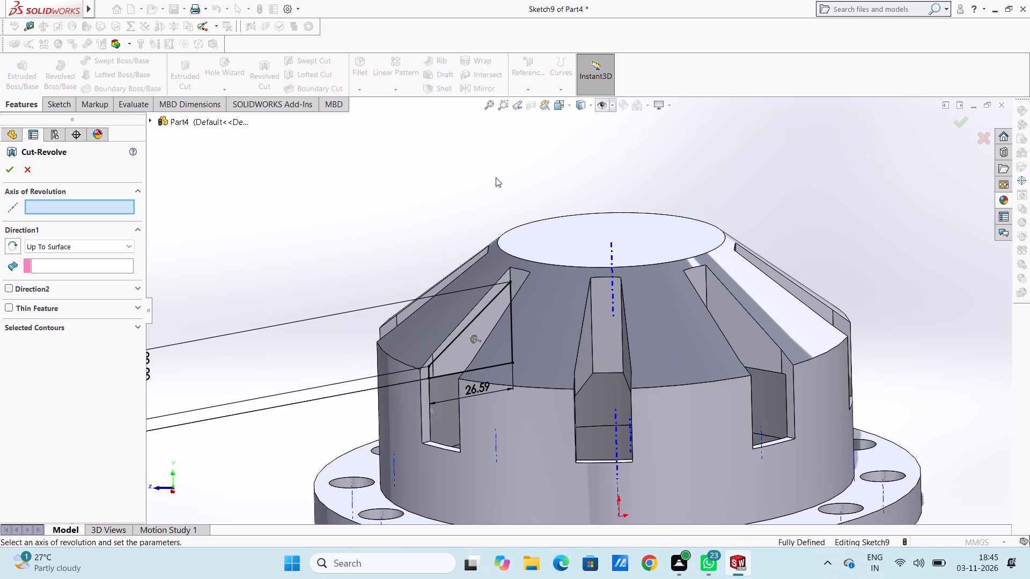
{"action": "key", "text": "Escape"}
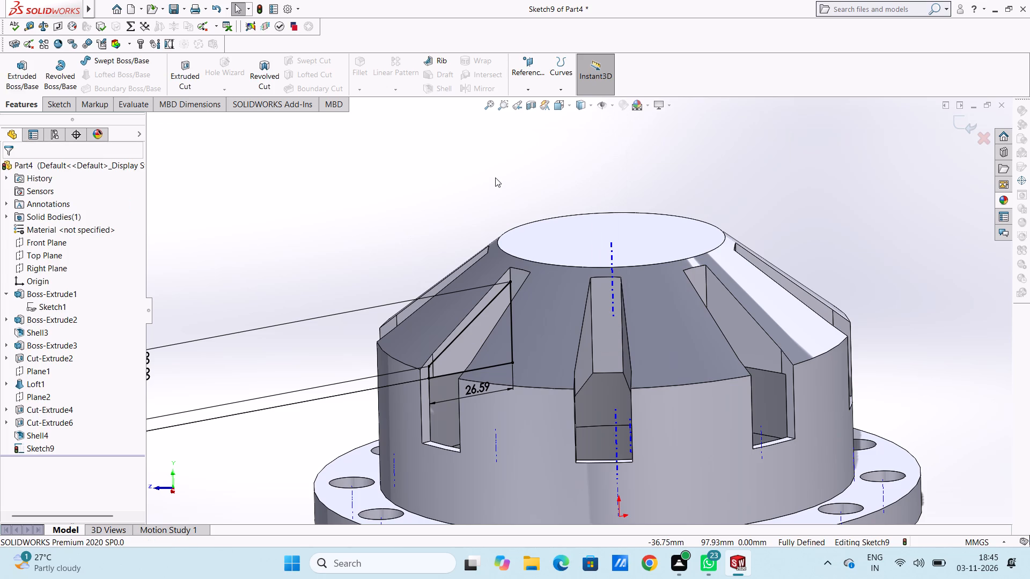
Undo the vertical dimension on the wall profile's sloped line.
{"action": "key", "text": "ctrl+z"}
{"action": "key", "text": "ctrl+z"}
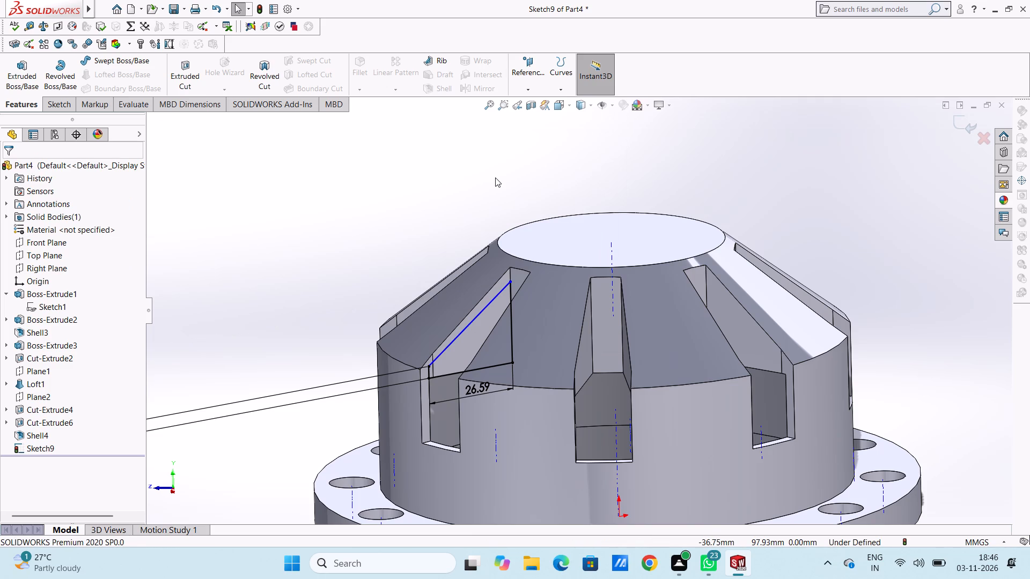
Hide both the reference axes and the temporary axes.
{"action": "left_click", "coordinate": [614, 105]}
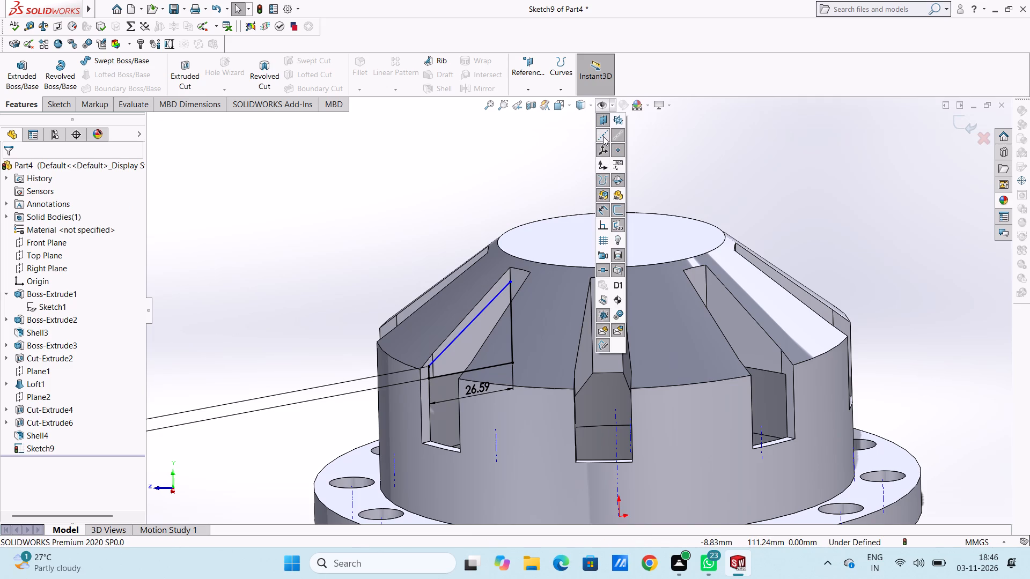
{"action": "left_click", "coordinate": [603, 136]}
{"action": "left_click", "coordinate": [612, 136]}
{"action": "left_click", "coordinate": [432, 176]}
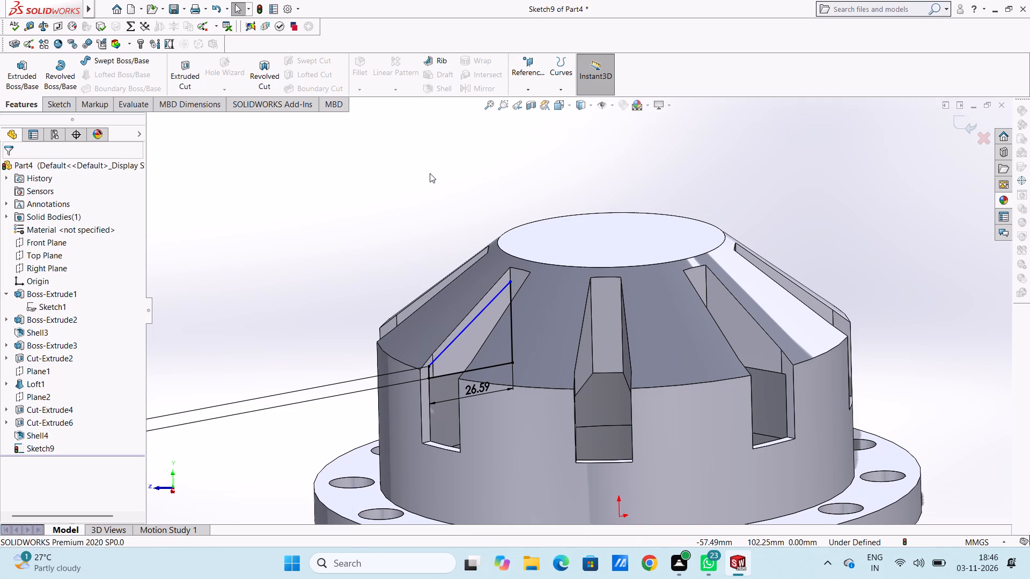
Dimension the vertical height of the wall profile's sloped line, placing the dimension outside the part beside the profile.
{"action": "left_click", "coordinate": [69, 105]}
{"action": "left_click", "coordinate": [67, 77]}
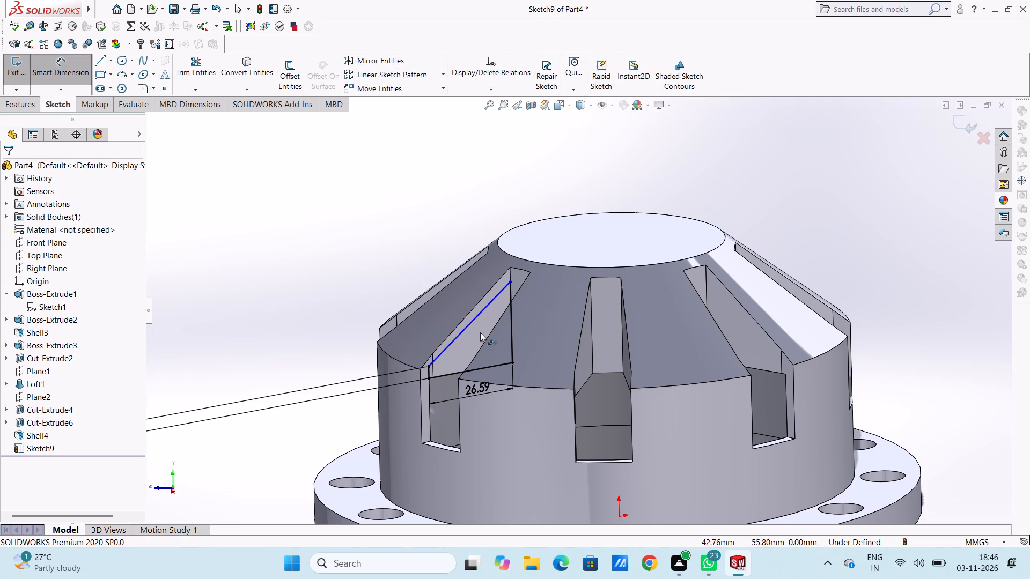
{"action": "left_click", "coordinate": [471, 324]}
{"action": "left_click", "coordinate": [262, 358]}
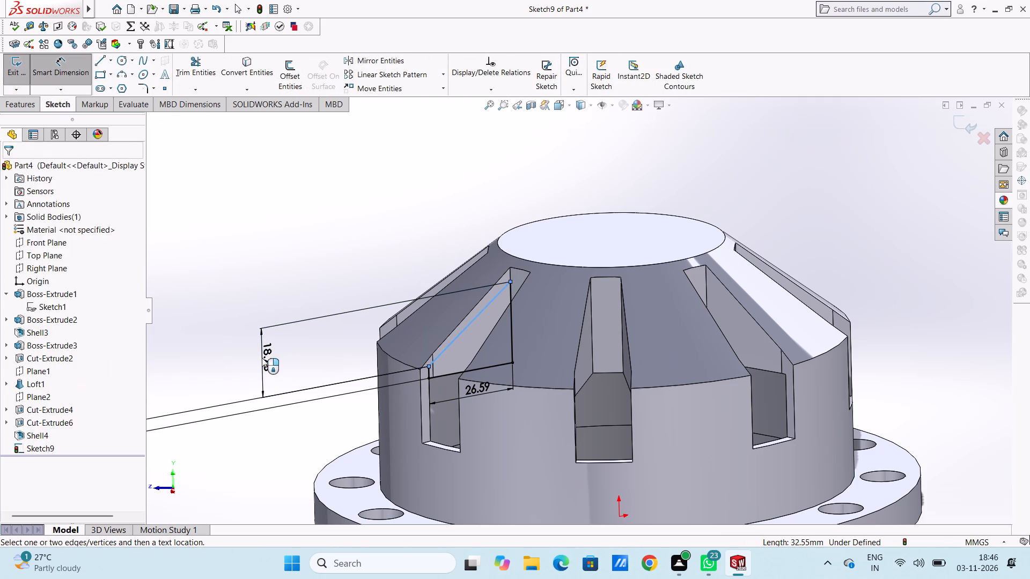
{"action": "left_click", "coordinate": [222, 342]}
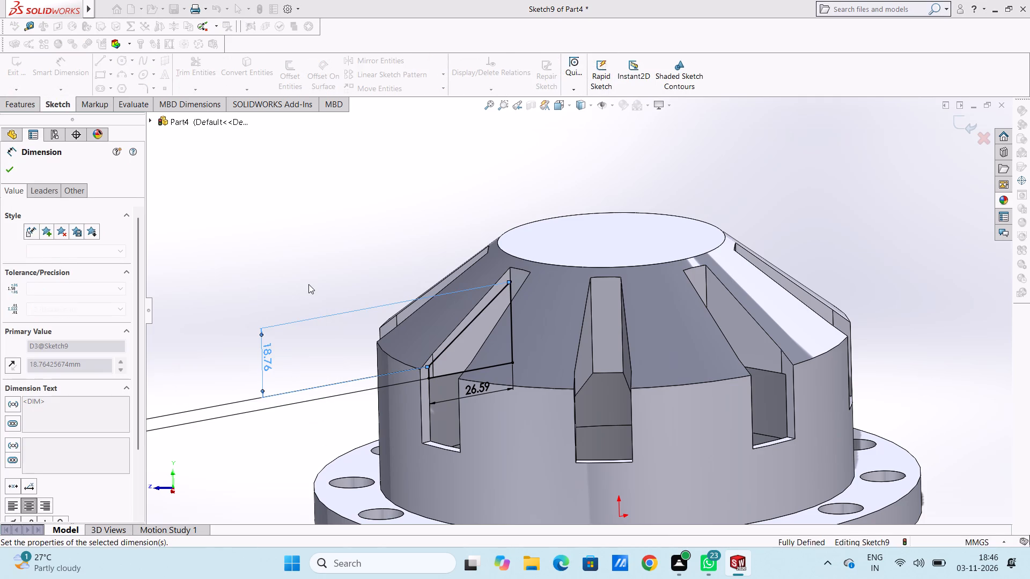
{"action": "left_click", "coordinate": [308, 284]}
Sketch a vertical centerline from the origin up through the part's center, ending above the loft's top face.
{"action": "scroll", "coordinate": [380, 362], "scroll_direction": "up", "scroll_amount": 4}
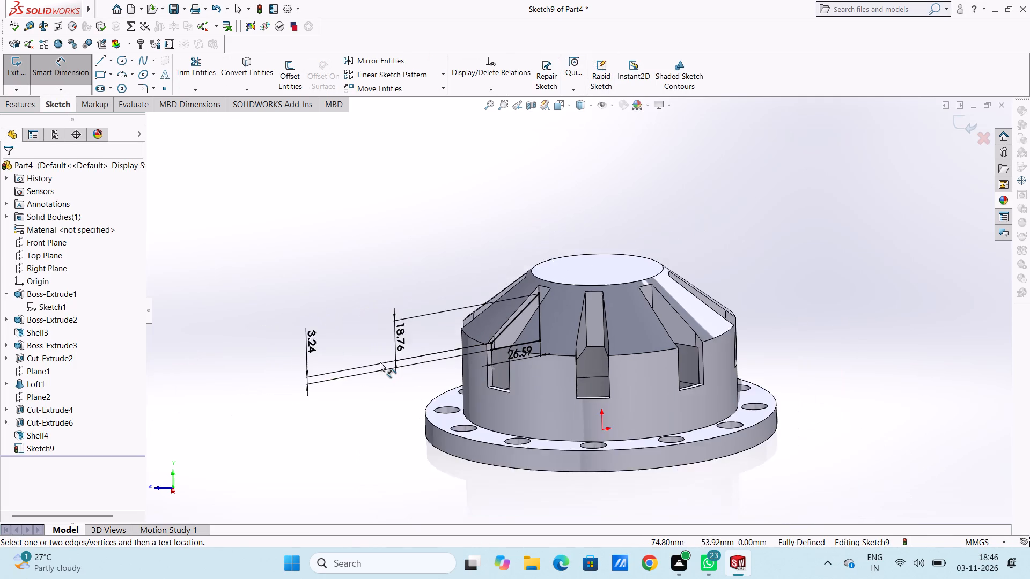
{"action": "middle_click_drag", "start_coordinate": [379, 390], "coordinate": [370, 287]}
{"action": "middle_click_drag", "start_coordinate": [382, 369], "coordinate": [369, 317]}
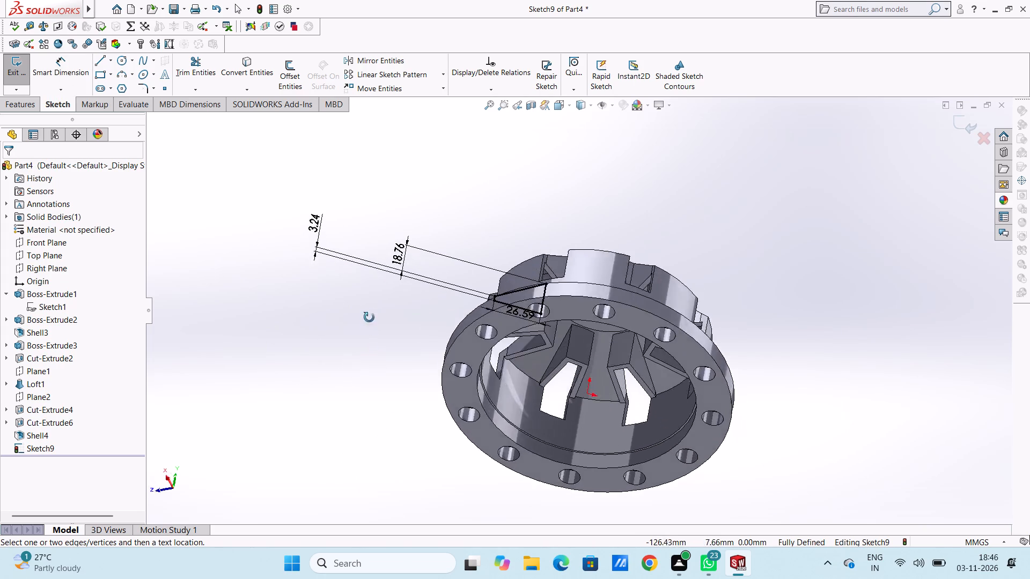
{"action": "middle_click_drag", "start_coordinate": [369, 317], "coordinate": [360, 381]}
{"action": "left_click", "coordinate": [63, 75]}
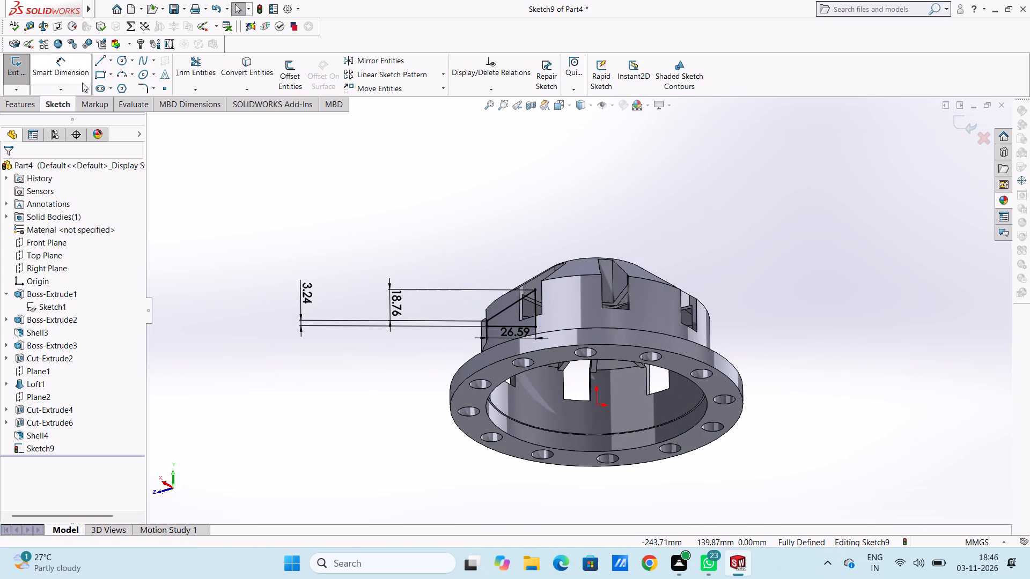
{"action": "left_click", "coordinate": [111, 63]}
{"action": "left_click", "coordinate": [107, 85]}
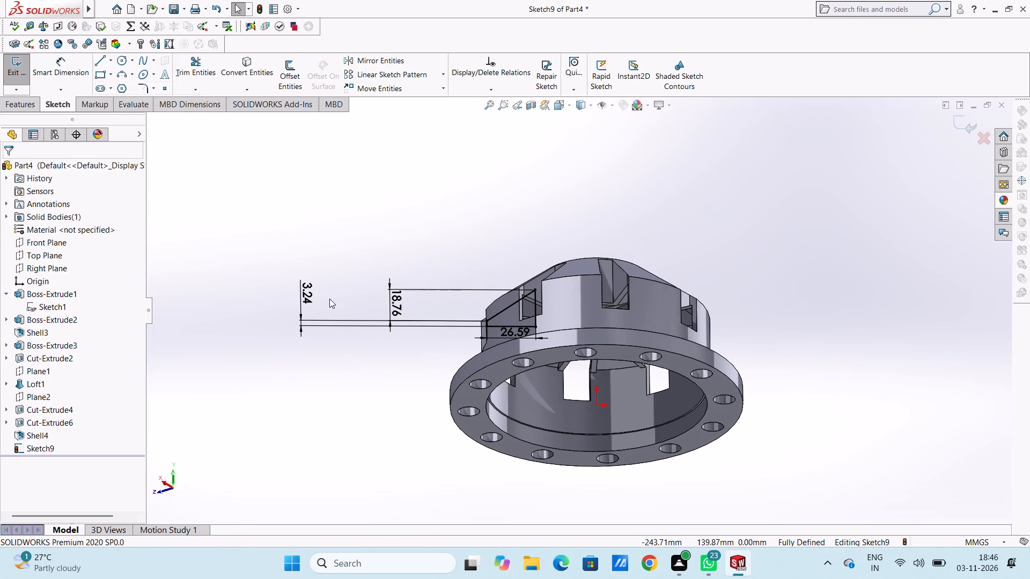
{"action": "middle_click_drag", "start_coordinate": [603, 407], "coordinate": [597, 425]}
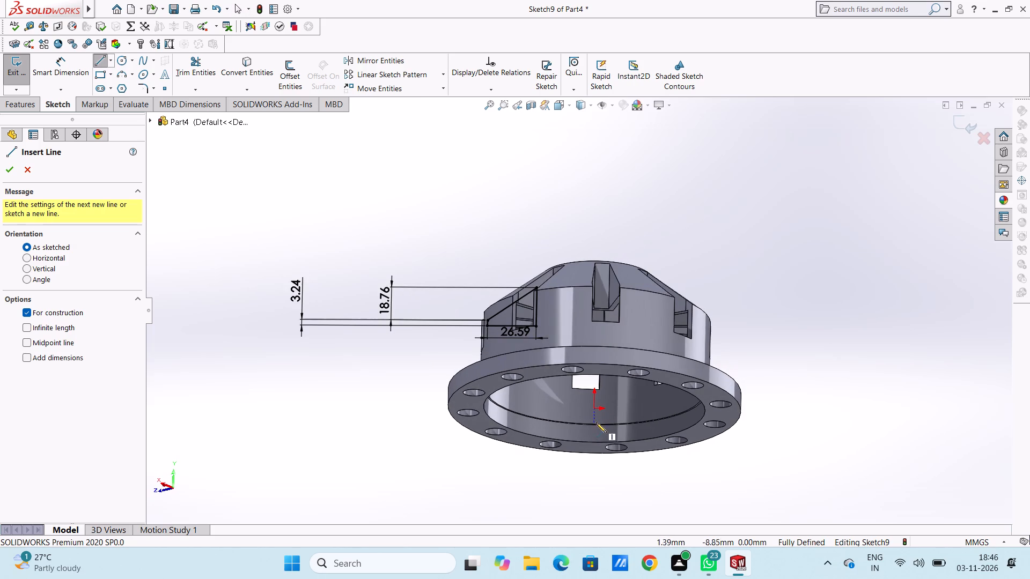
{"action": "left_click", "coordinate": [595, 409]}
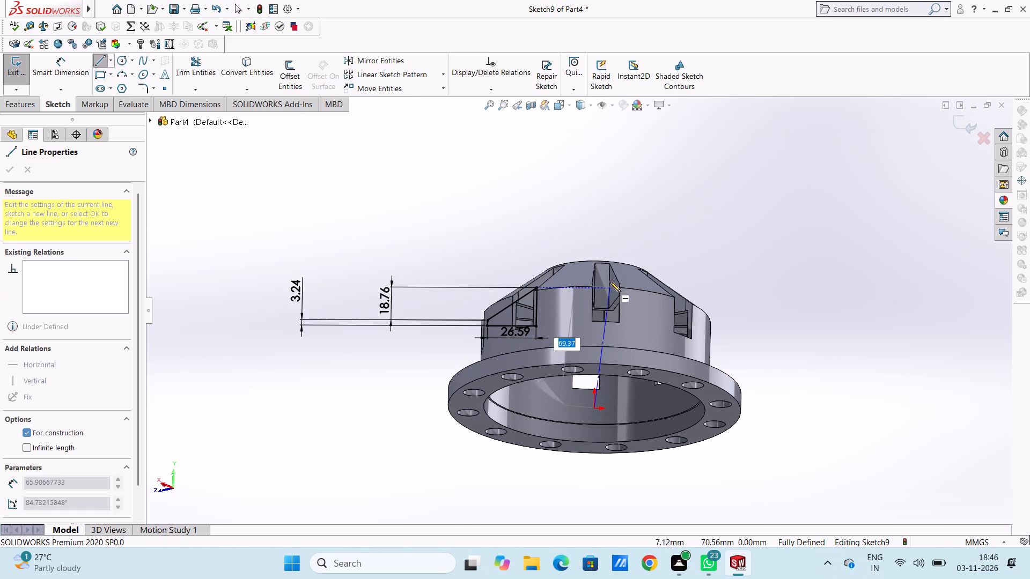
{"action": "left_click", "coordinate": [597, 232]}
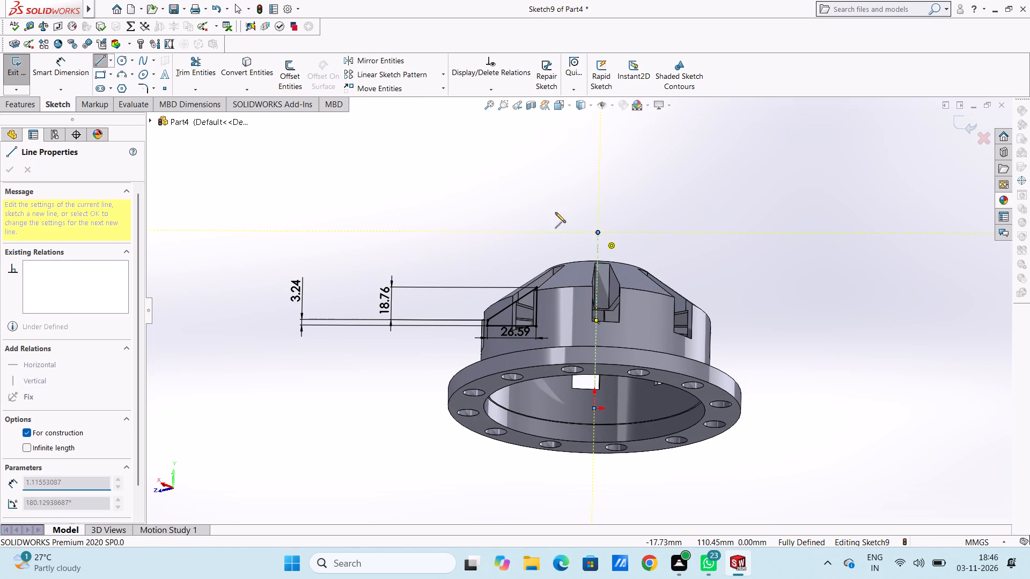
{"action": "right_click", "coordinate": [503, 183]}
{"action": "left_click", "coordinate": [511, 192]}
{"action": "left_click", "coordinate": [498, 191]}
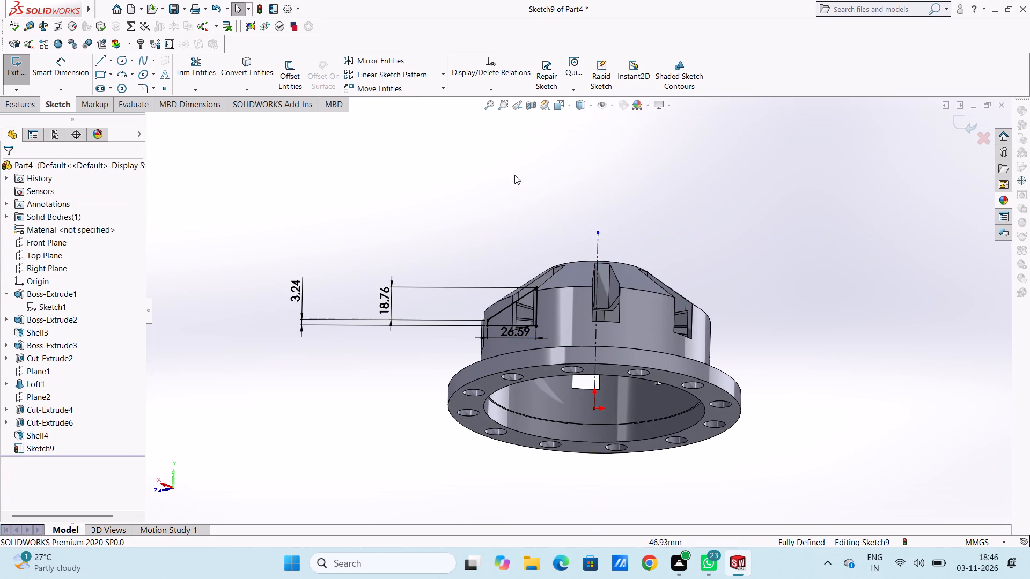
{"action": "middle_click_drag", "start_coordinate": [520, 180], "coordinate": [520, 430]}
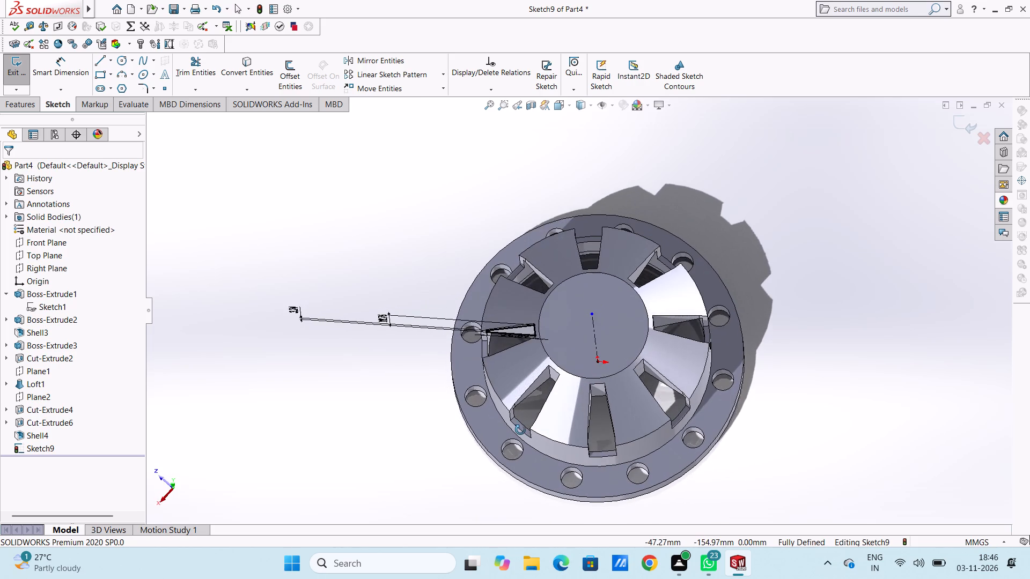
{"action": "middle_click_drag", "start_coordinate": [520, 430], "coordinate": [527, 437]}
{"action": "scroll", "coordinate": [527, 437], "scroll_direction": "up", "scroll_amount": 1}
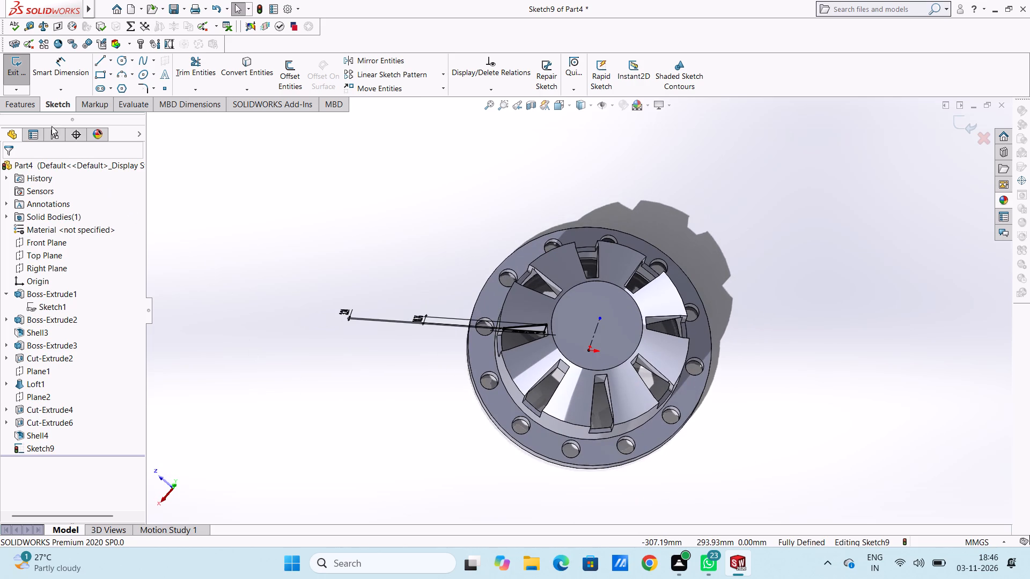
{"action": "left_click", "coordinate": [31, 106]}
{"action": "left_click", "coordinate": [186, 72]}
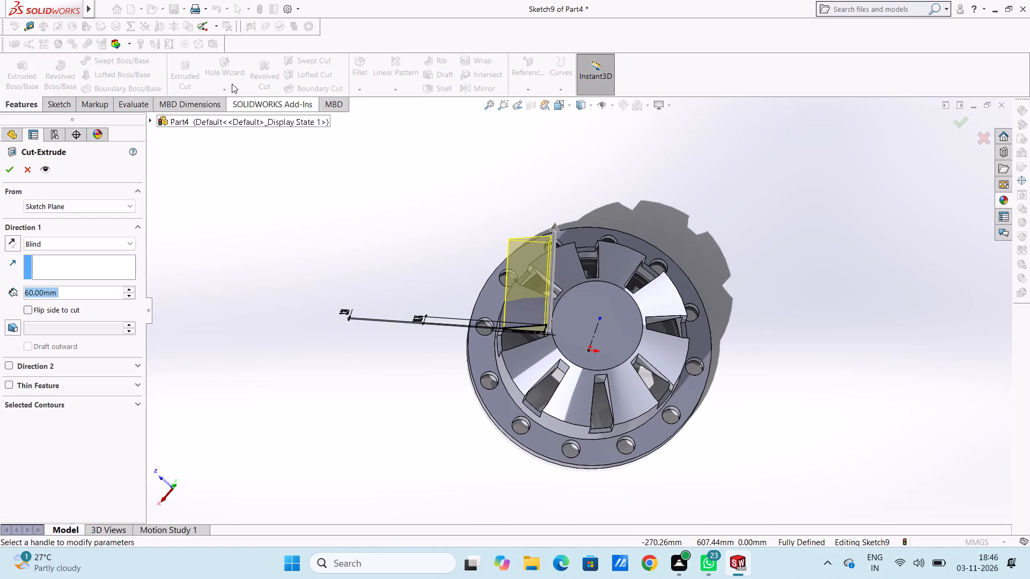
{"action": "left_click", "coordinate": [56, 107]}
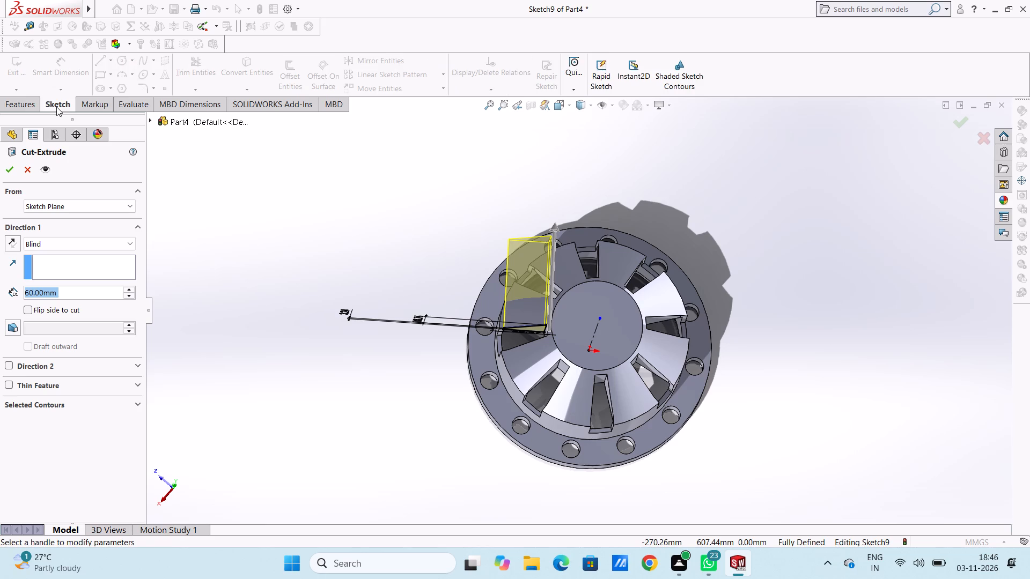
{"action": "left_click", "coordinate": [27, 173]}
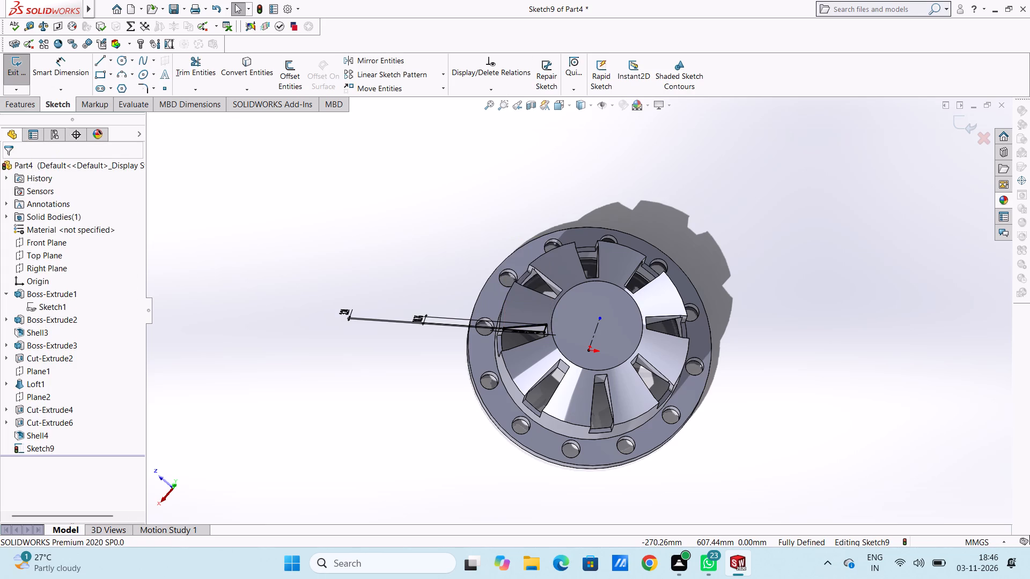
Revolve-cut the wall profile a full 360 degrees around the central sketched centerline.
{"action": "left_click", "coordinate": [35, 105]}
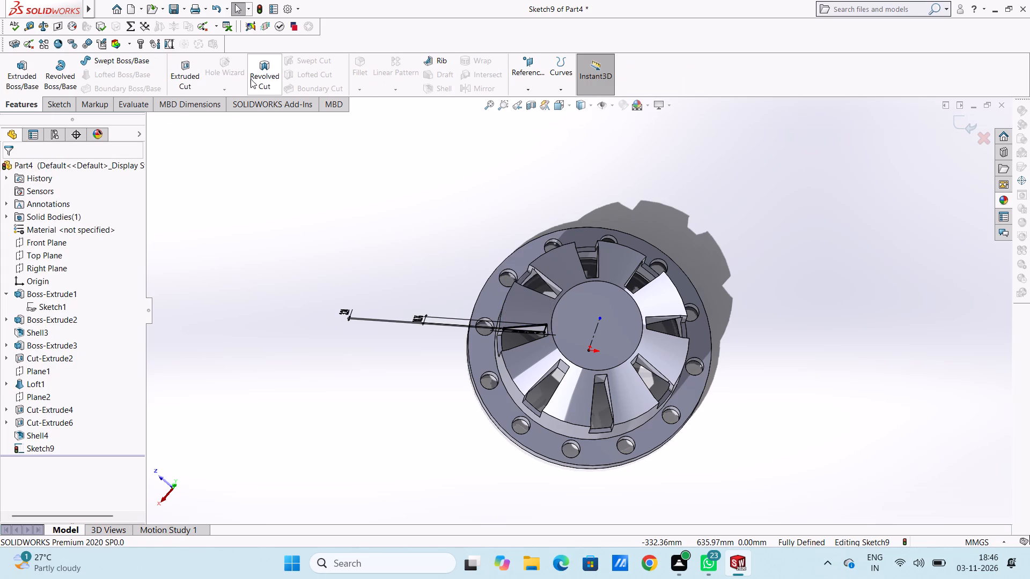
{"action": "left_click", "coordinate": [256, 72]}
{"action": "middle_click_drag", "start_coordinate": [286, 375], "coordinate": [287, 288]}
{"action": "middle_click_drag", "start_coordinate": [307, 353], "coordinate": [292, 285]}
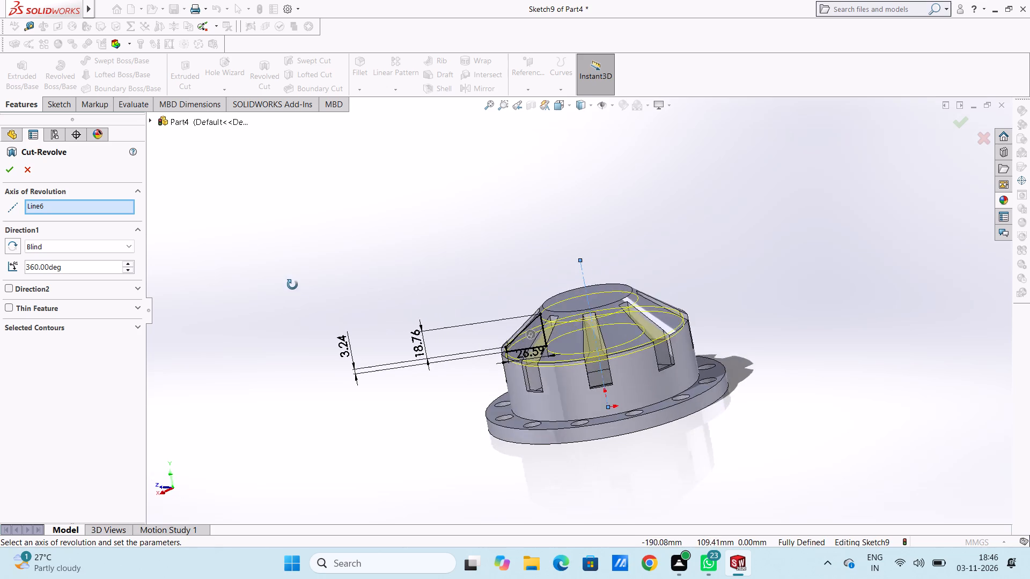
{"action": "middle_click_drag", "start_coordinate": [292, 285], "coordinate": [291, 274]}
{"action": "left_click", "coordinate": [12, 172]}
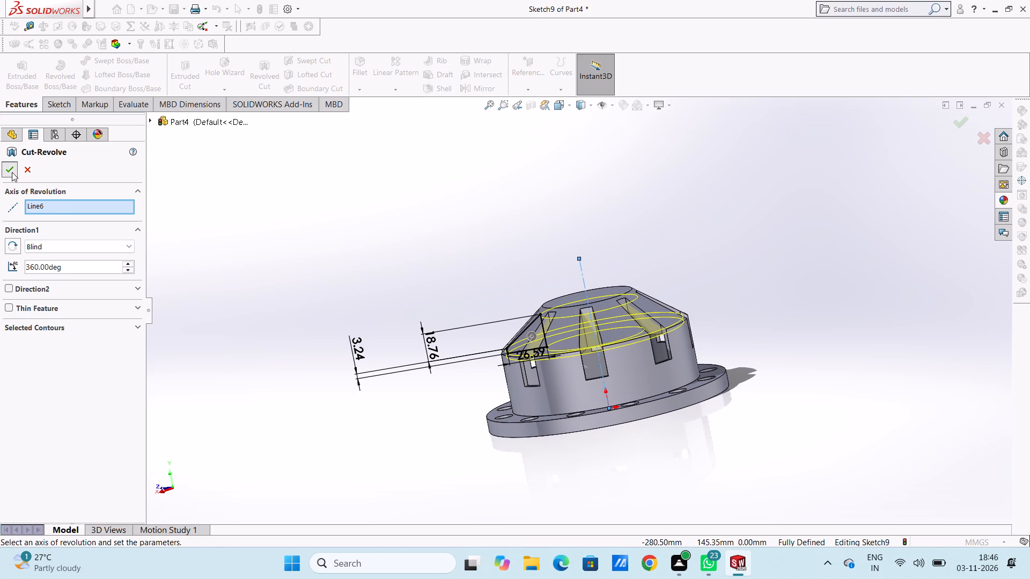
{"action": "left_click", "coordinate": [223, 246]}
Inspect the revolved cut from outside and from the hollow underside, checking the slots and remaining inner wall pieces.
{"action": "middle_click_drag", "start_coordinate": [292, 294], "coordinate": [323, 292]}
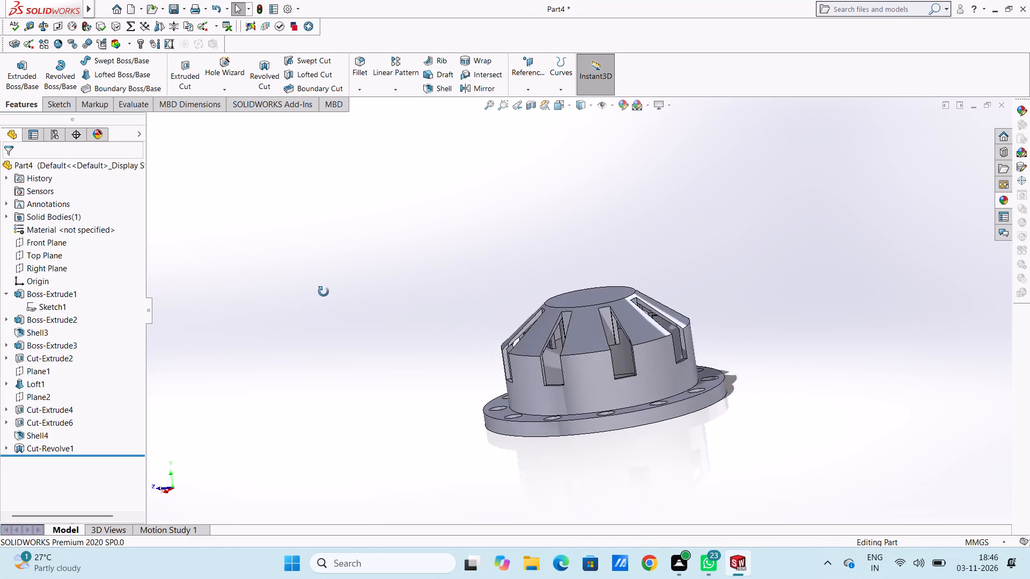
{"action": "middle_click_drag", "start_coordinate": [323, 292], "coordinate": [379, 254]}
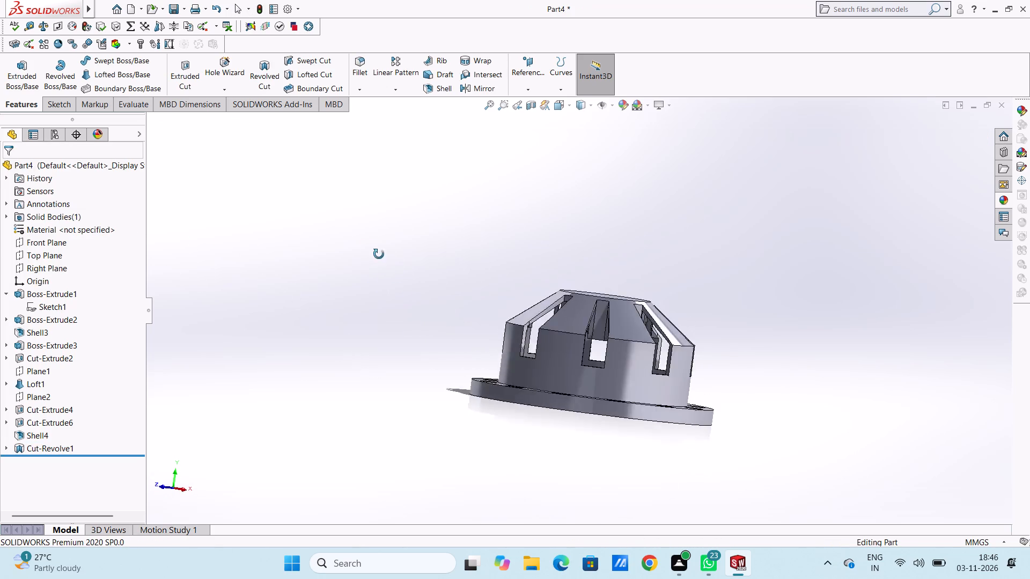
{"action": "middle_click_drag", "start_coordinate": [379, 254], "coordinate": [369, 243]}
{"action": "middle_click_drag", "start_coordinate": [349, 334], "coordinate": [317, 263]}
{"action": "middle_click_drag", "start_coordinate": [306, 342], "coordinate": [286, 269]}
{"action": "middle_click_drag", "start_coordinate": [340, 324], "coordinate": [373, 277]}
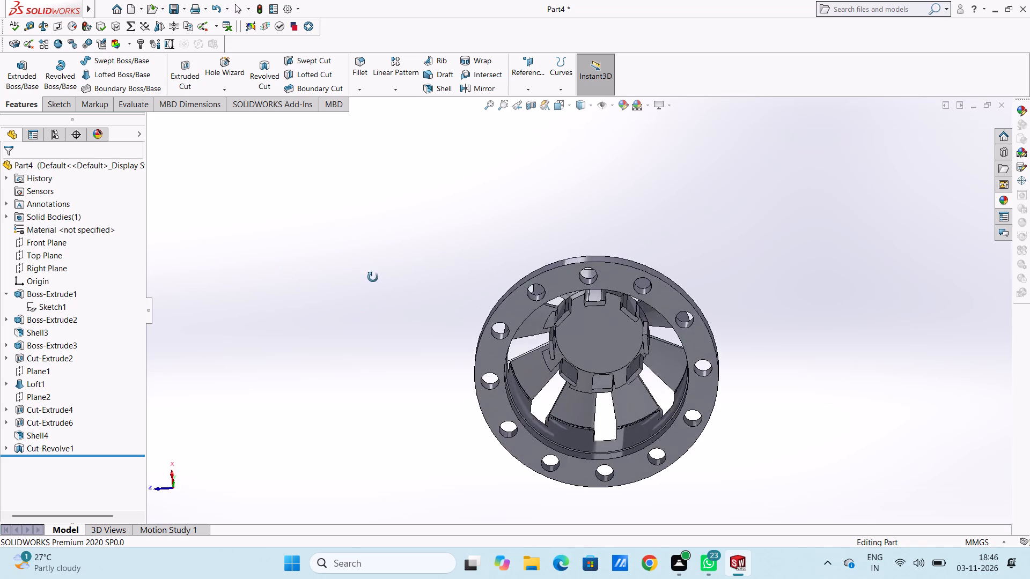
{"action": "middle_click_drag", "start_coordinate": [373, 277], "coordinate": [354, 286]}
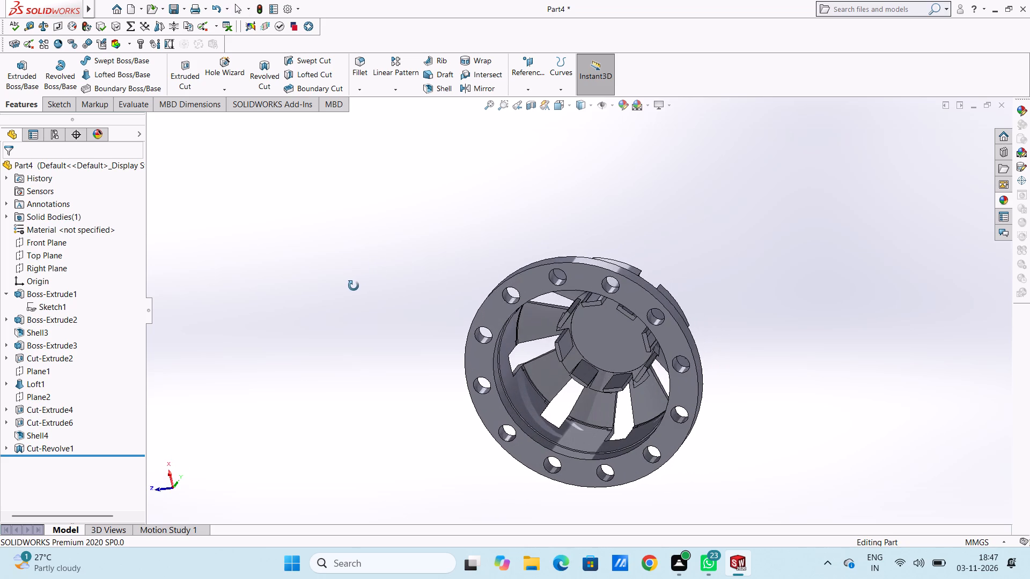
{"action": "middle_click_drag", "start_coordinate": [354, 286], "coordinate": [359, 354]}
{"action": "middle_click_drag", "start_coordinate": [381, 284], "coordinate": [348, 353]}
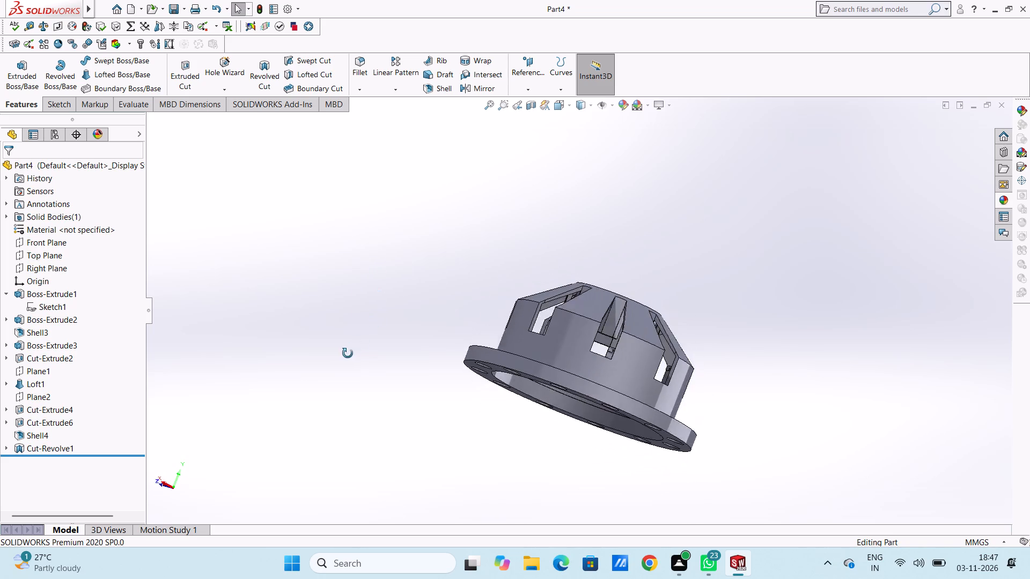
{"action": "middle_click_drag", "start_coordinate": [348, 353], "coordinate": [343, 308]}
{"action": "middle_click_drag", "start_coordinate": [364, 355], "coordinate": [366, 287]}
{"action": "middle_click_drag", "start_coordinate": [386, 317], "coordinate": [387, 290]}
{"action": "middle_click_drag", "start_coordinate": [391, 360], "coordinate": [404, 302]}
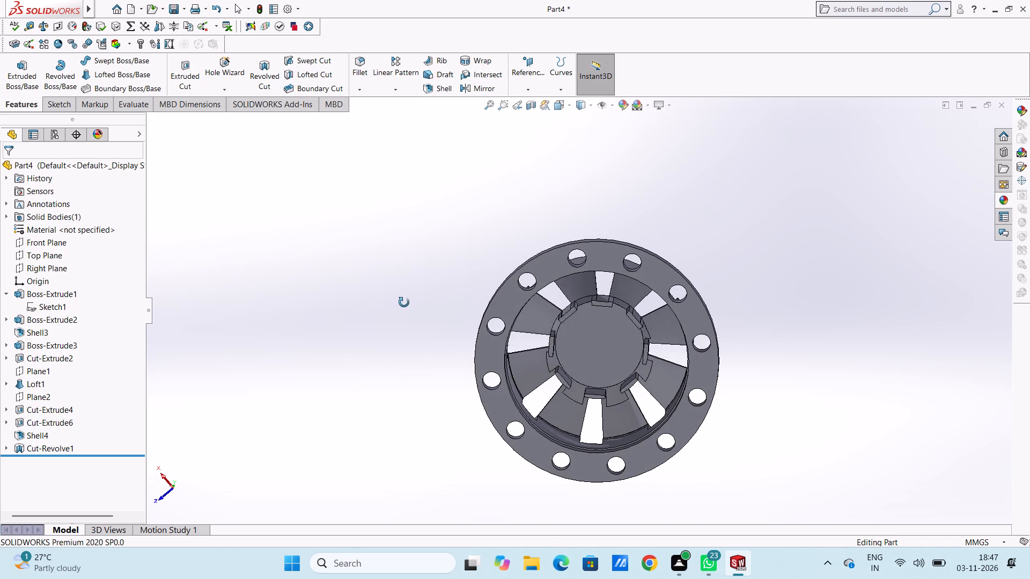
{"action": "middle_click_drag", "start_coordinate": [404, 302], "coordinate": [386, 307]}
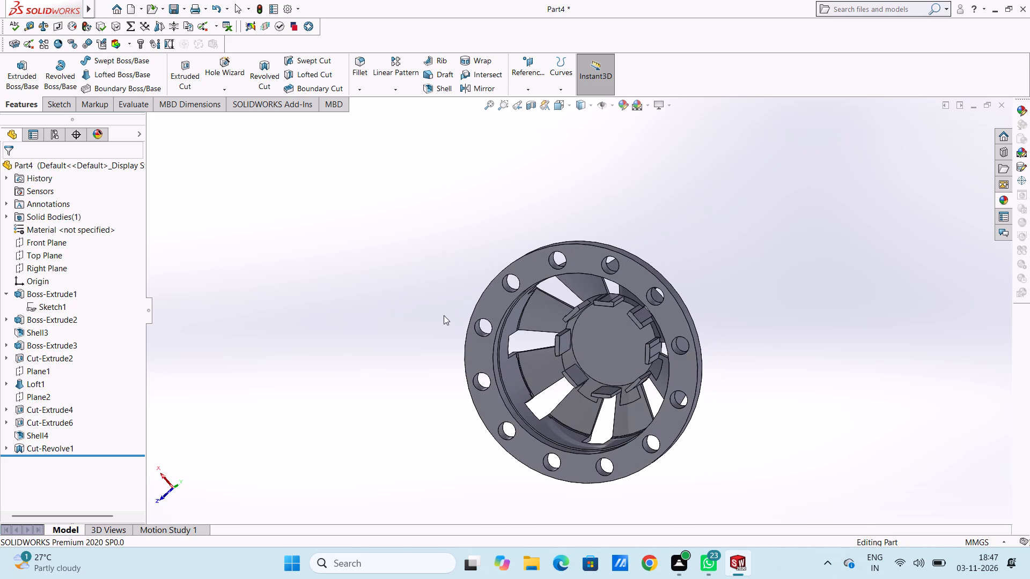
Start a new sketch on the flat circular inner face beneath the loft's top.
{"action": "middle_click_drag", "start_coordinate": [577, 389], "coordinate": [601, 359]}
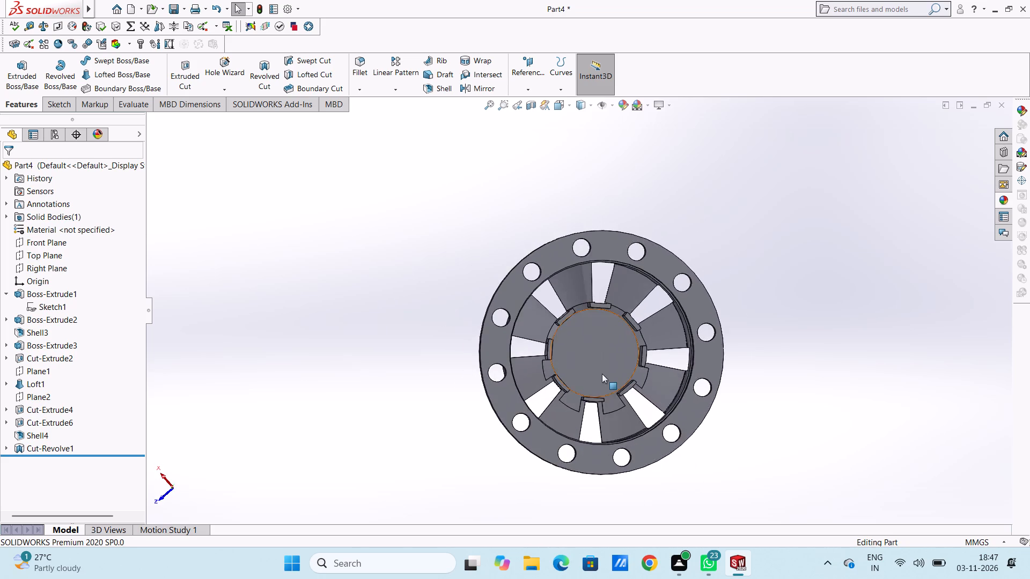
{"action": "scroll", "coordinate": [602, 374], "scroll_direction": "down", "scroll_amount": 5}
{"action": "middle_click_drag", "start_coordinate": [593, 375], "coordinate": [591, 474]}
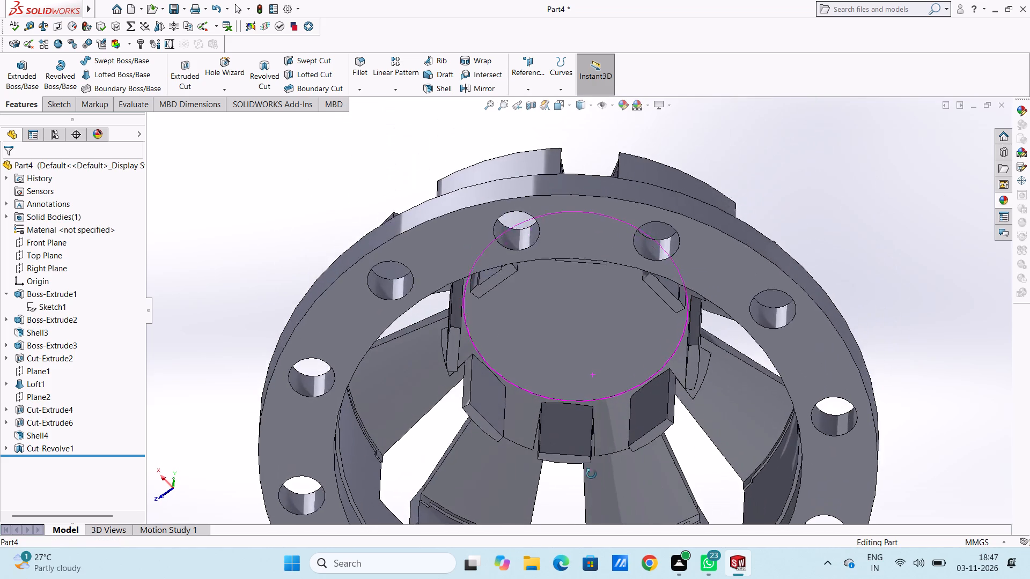
{"action": "middle_click_drag", "start_coordinate": [591, 474], "coordinate": [605, 411]}
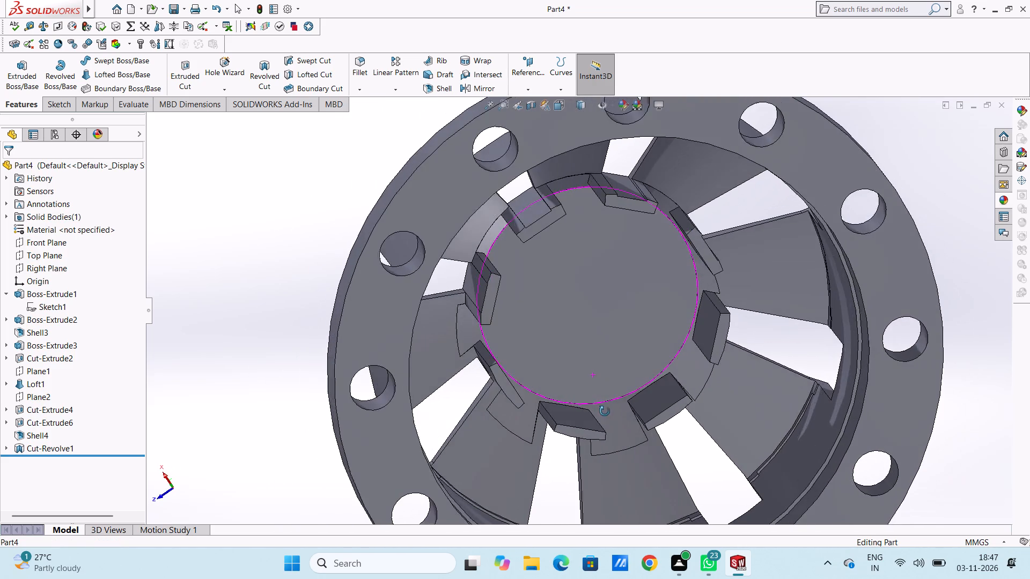
{"action": "middle_click_drag", "start_coordinate": [605, 411], "coordinate": [571, 408]}
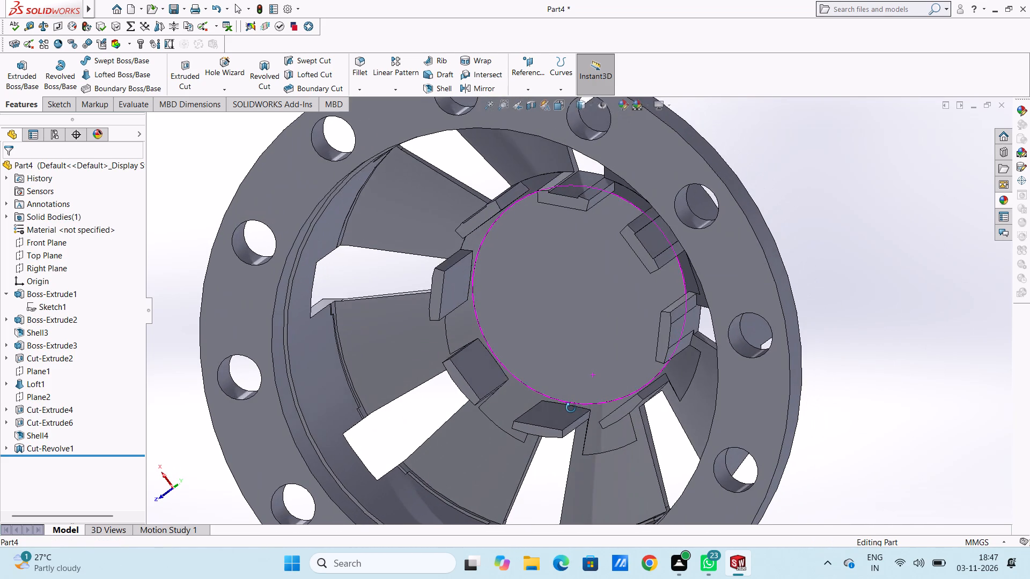
{"action": "middle_click_drag", "start_coordinate": [571, 408], "coordinate": [605, 410]}
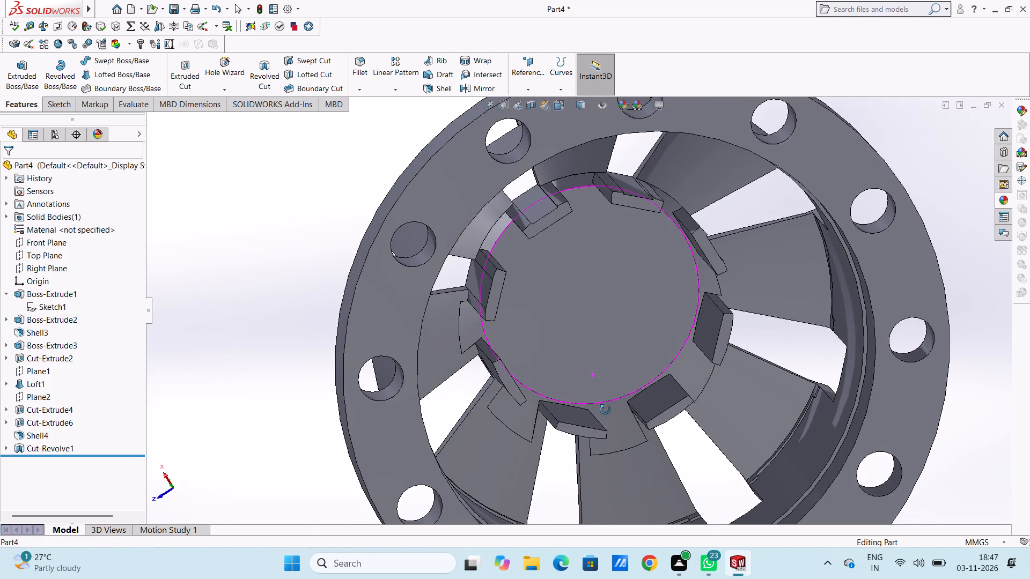
{"action": "middle_click_drag", "start_coordinate": [605, 410], "coordinate": [593, 412]}
{"action": "middle_click_drag", "start_coordinate": [579, 363], "coordinate": [582, 336]}
{"action": "left_click", "coordinate": [569, 285]}
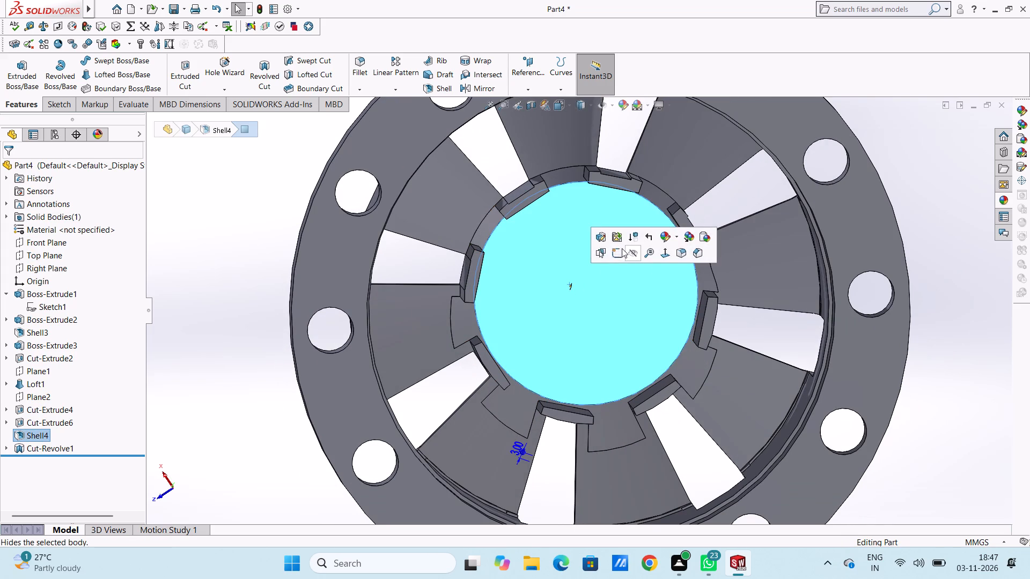
{"action": "left_click", "coordinate": [614, 254]}
{"action": "left_click", "coordinate": [253, 234]}
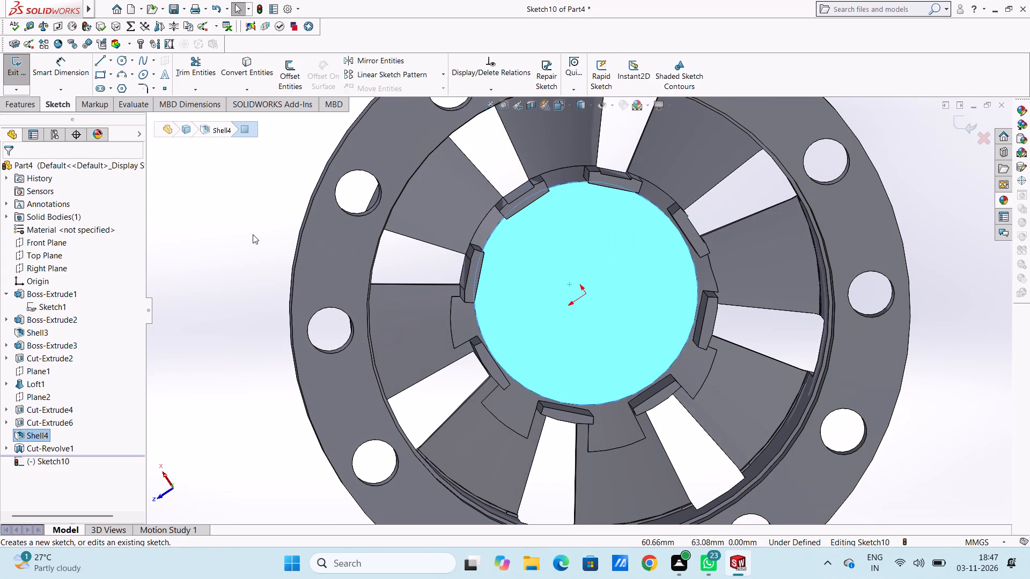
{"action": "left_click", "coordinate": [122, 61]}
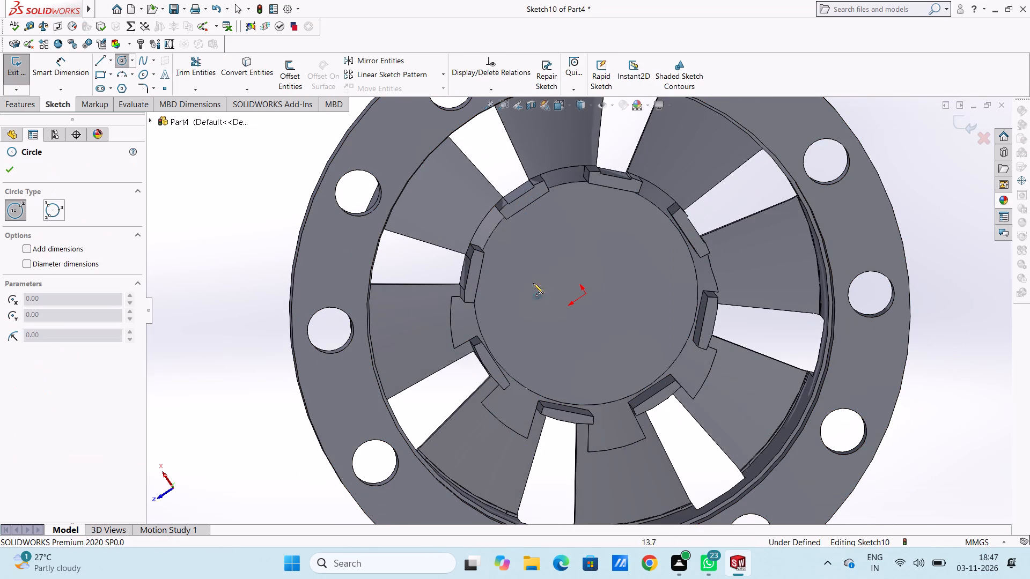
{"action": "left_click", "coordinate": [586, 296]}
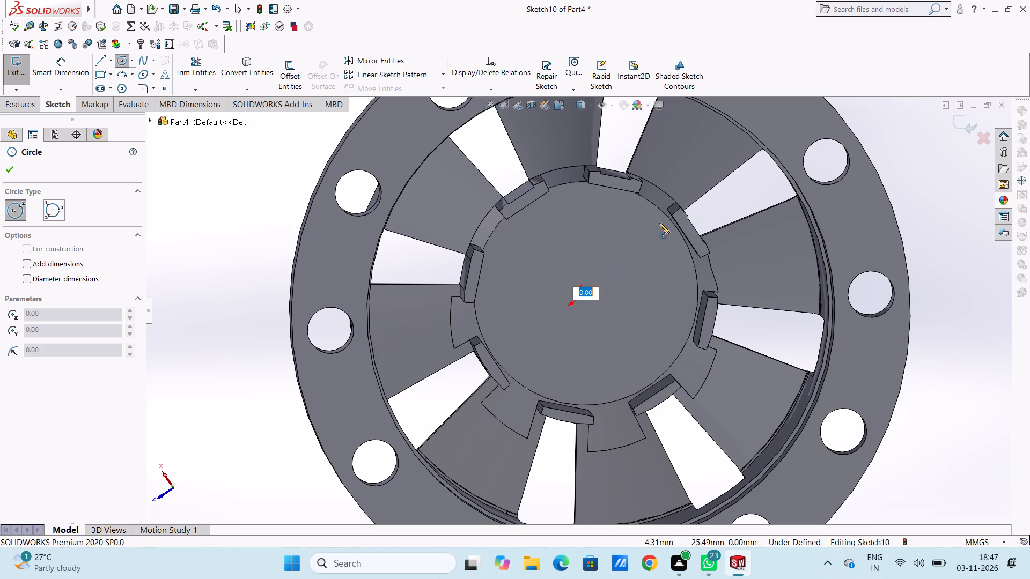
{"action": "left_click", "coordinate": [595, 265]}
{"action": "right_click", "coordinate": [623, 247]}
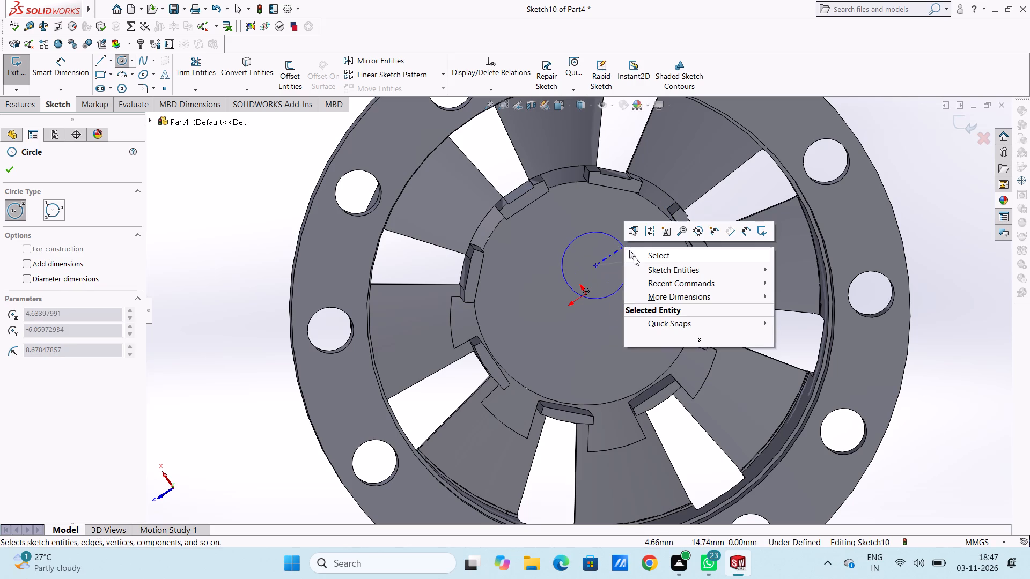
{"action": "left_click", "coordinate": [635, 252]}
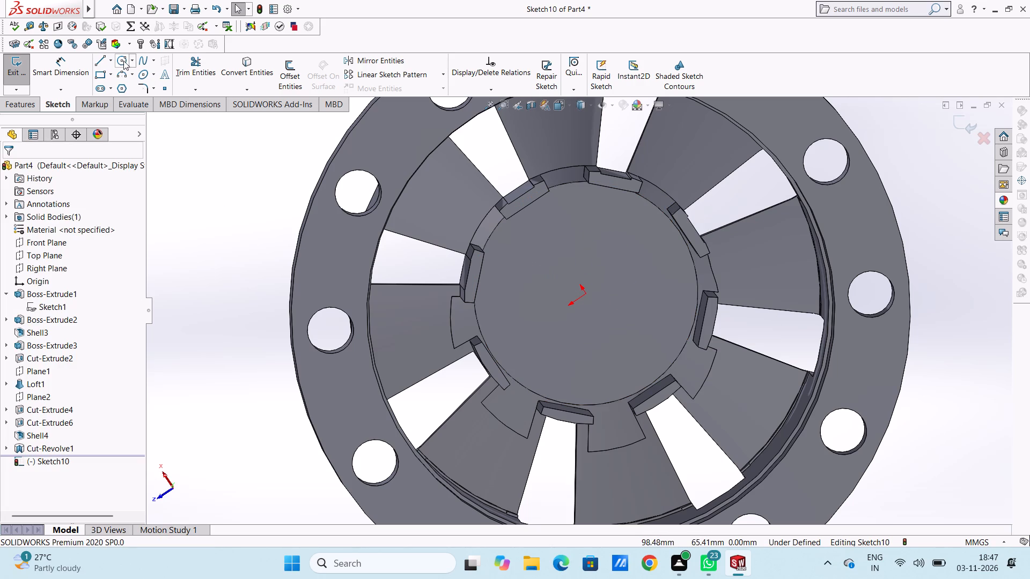
Sketch a circle of about 33.5 mm radius centered on the origin, slightly larger than the circular inner face.
{"action": "left_click", "coordinate": [122, 60]}
{"action": "left_click", "coordinate": [584, 293]}
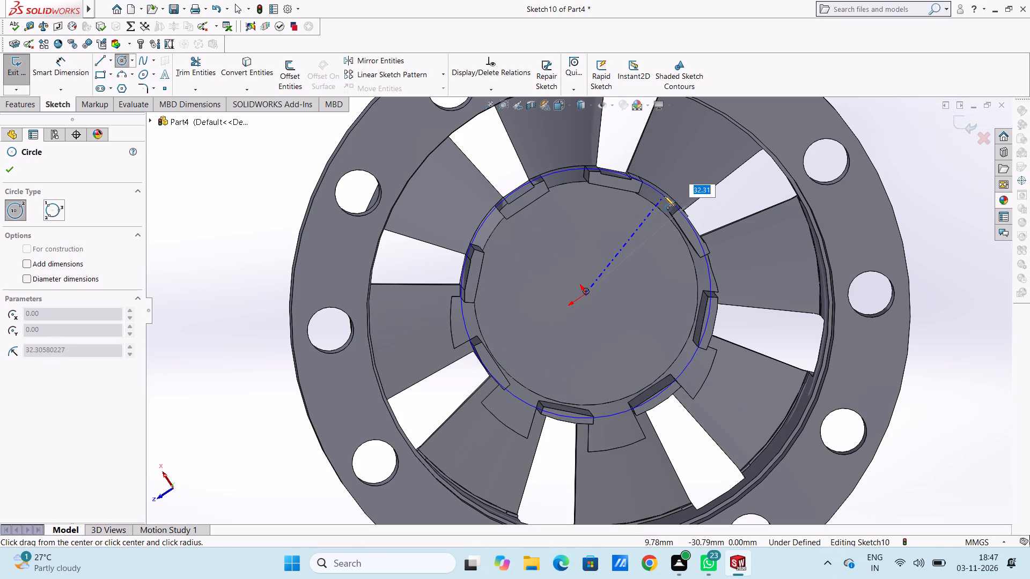
{"action": "middle_click_drag", "start_coordinate": [627, 244], "coordinate": [621, 230]}
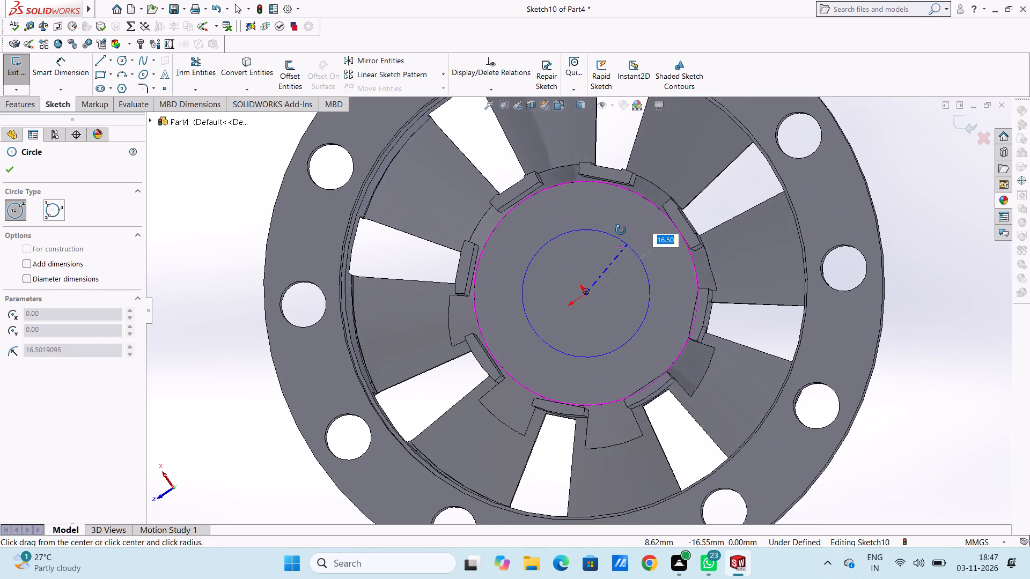
{"action": "middle_click_drag", "start_coordinate": [621, 230], "coordinate": [623, 232]}
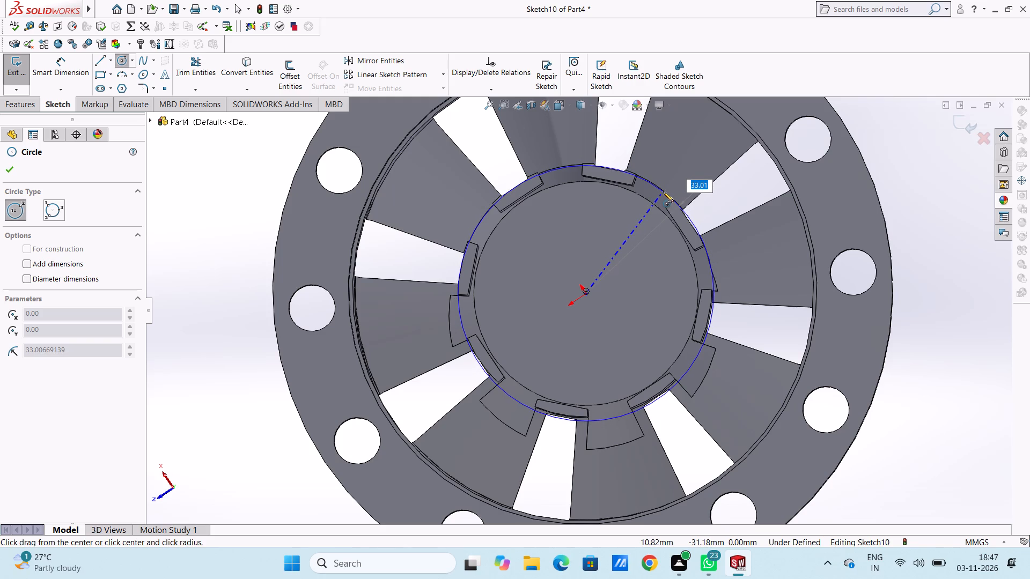
{"action": "left_click", "coordinate": [664, 190]}
{"action": "scroll", "coordinate": [879, 243], "scroll_direction": "up", "scroll_amount": 3}
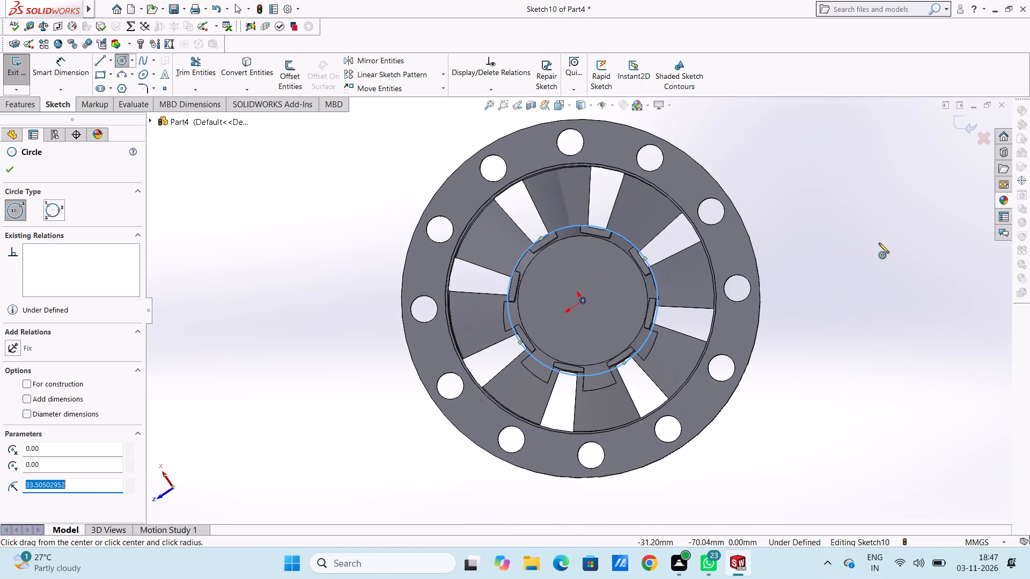
{"action": "middle_click_drag", "start_coordinate": [789, 195], "coordinate": [743, 399]}
{"action": "scroll", "coordinate": [768, 262], "scroll_direction": "up", "scroll_amount": 4}
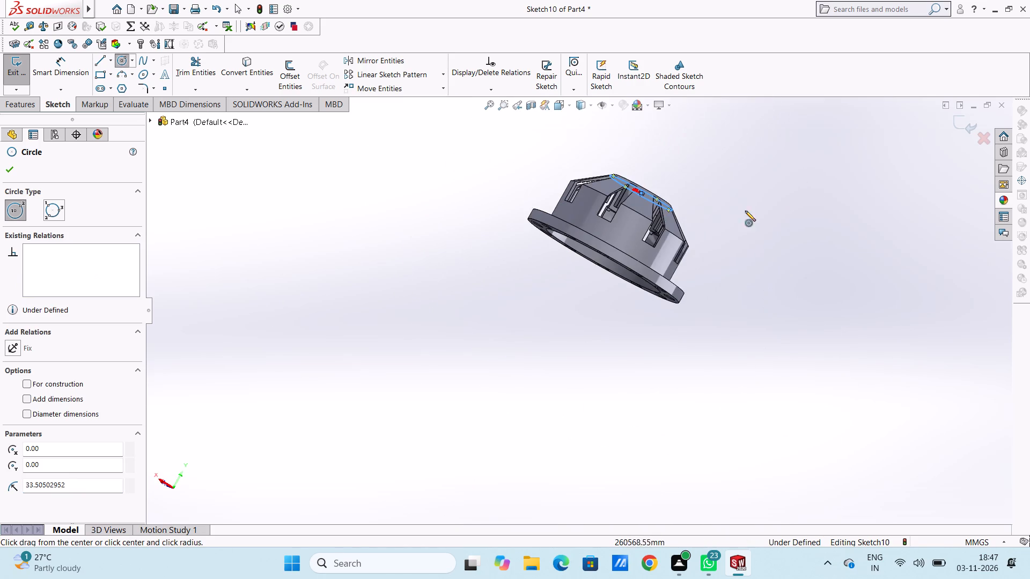
{"action": "middle_click_drag", "start_coordinate": [760, 190], "coordinate": [717, 378]}
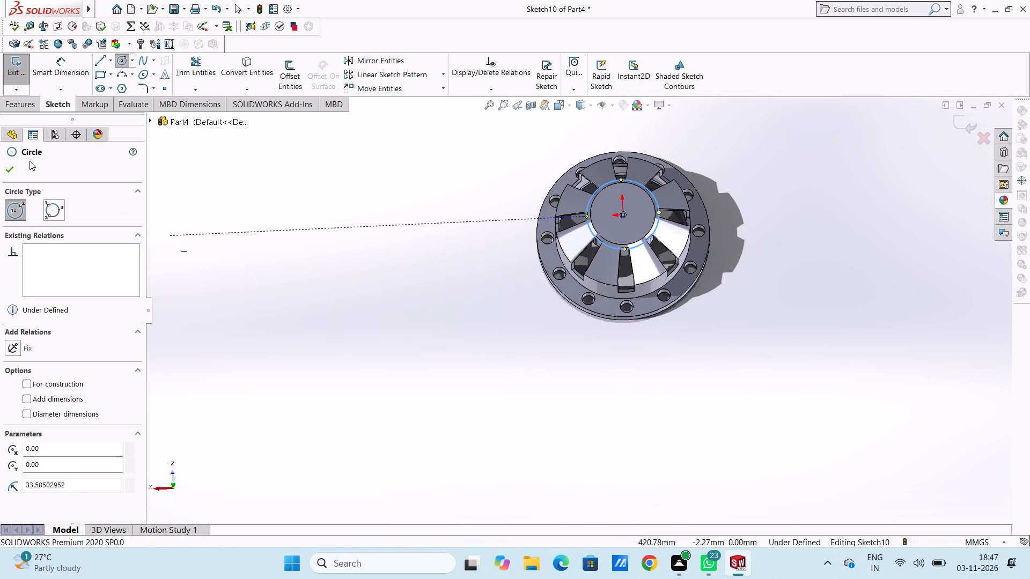
{"action": "left_click", "coordinate": [9, 169]}
{"action": "left_click", "coordinate": [274, 225]}
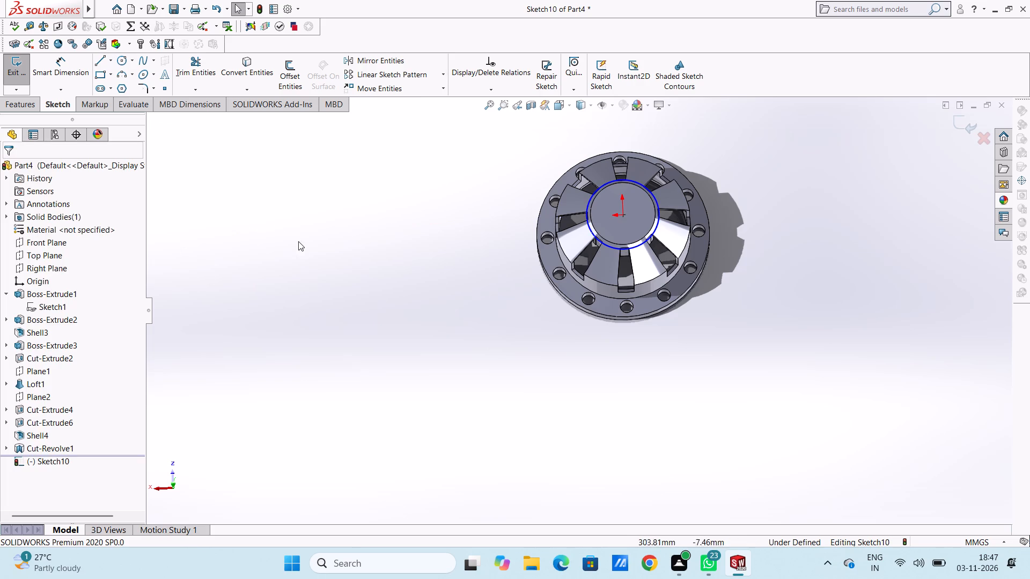
Dimension the diameter of the sketched circle centered on the origin, keeping its drawn size.
{"action": "middle_click_drag", "start_coordinate": [303, 245], "coordinate": [306, 268]}
{"action": "left_click", "coordinate": [63, 69]}
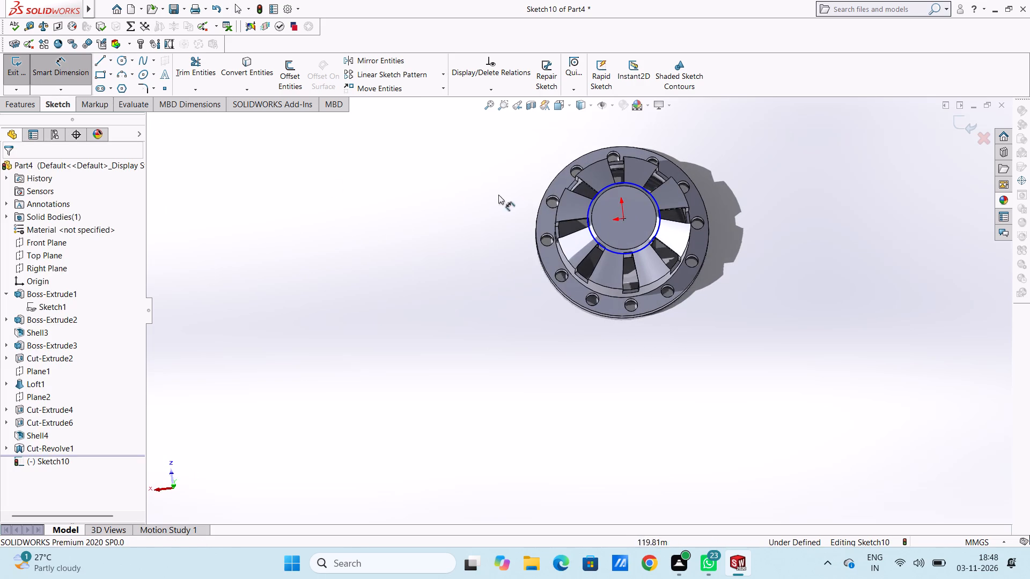
{"action": "left_click", "coordinate": [595, 195]}
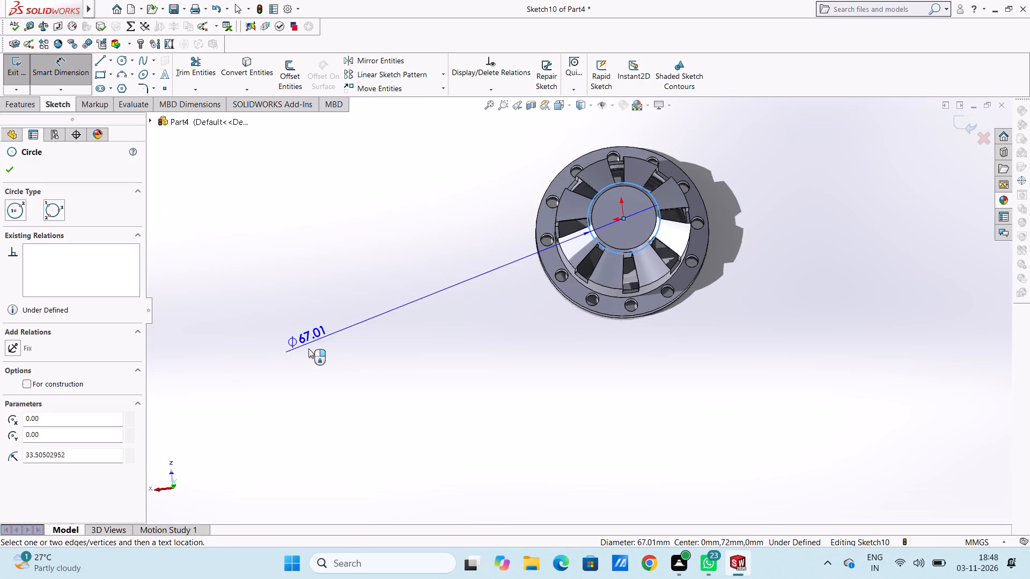
{"action": "left_click", "coordinate": [308, 353]}
{"action": "left_click", "coordinate": [264, 339]}
{"action": "left_click", "coordinate": [286, 302]}
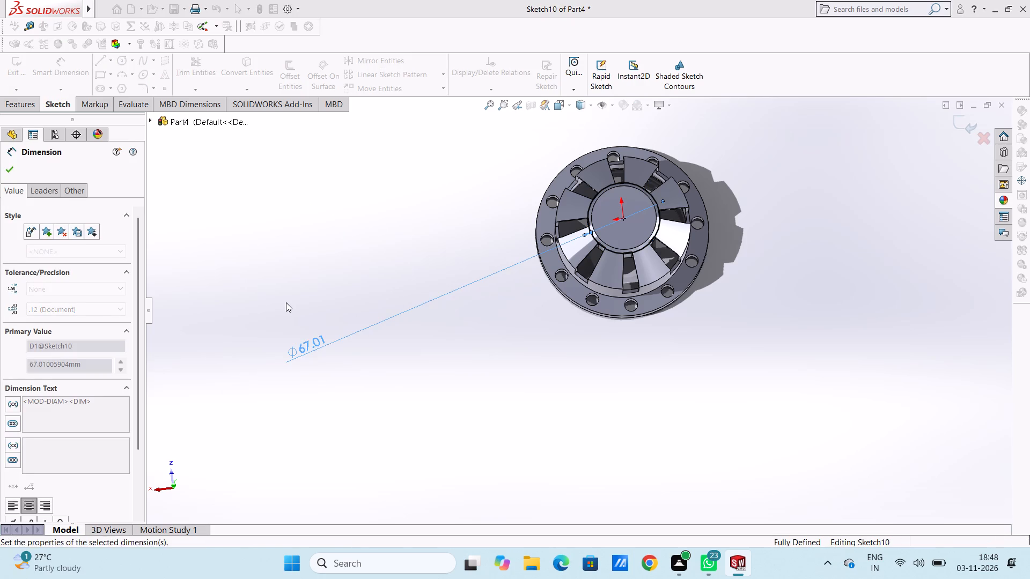
Cut-extrude the dimensioned circle to a blind depth of 60 mm, reversing the direction so it cuts into the hollow interior toward the flange.
{"action": "middle_click_drag", "start_coordinate": [298, 355], "coordinate": [350, 291]}
{"action": "middle_click_drag", "start_coordinate": [348, 361], "coordinate": [364, 287]}
{"action": "middle_click_drag", "start_coordinate": [359, 357], "coordinate": [380, 346]}
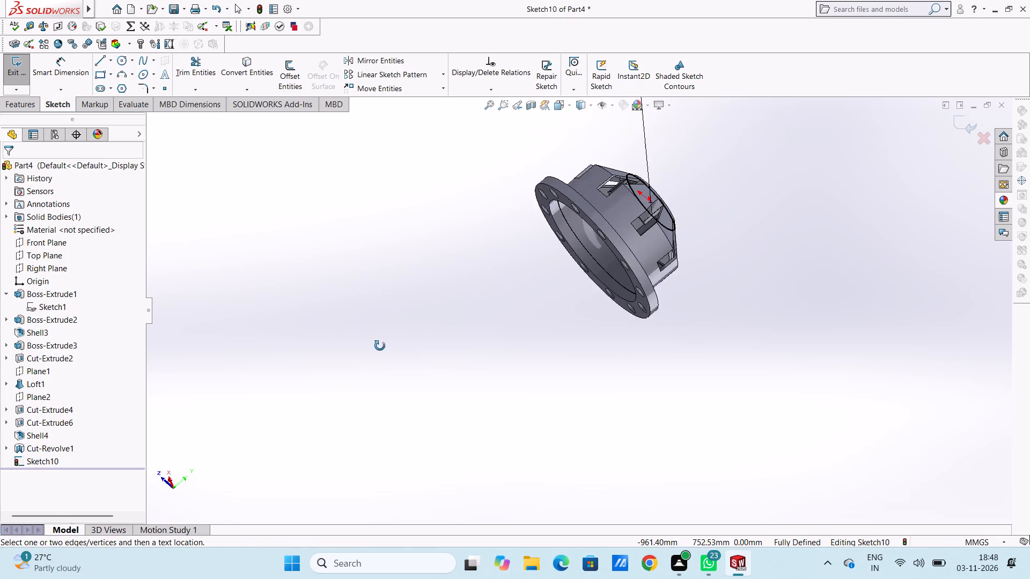
{"action": "middle_click_drag", "start_coordinate": [380, 346], "coordinate": [381, 402]}
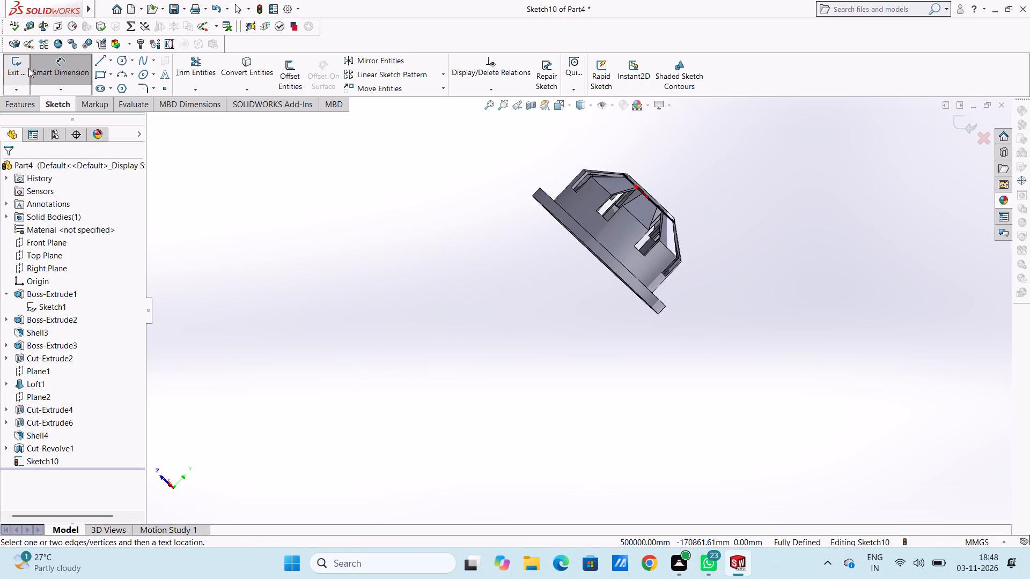
{"action": "left_click", "coordinate": [52, 76]}
{"action": "left_click", "coordinate": [24, 105]}
{"action": "left_click", "coordinate": [189, 73]}
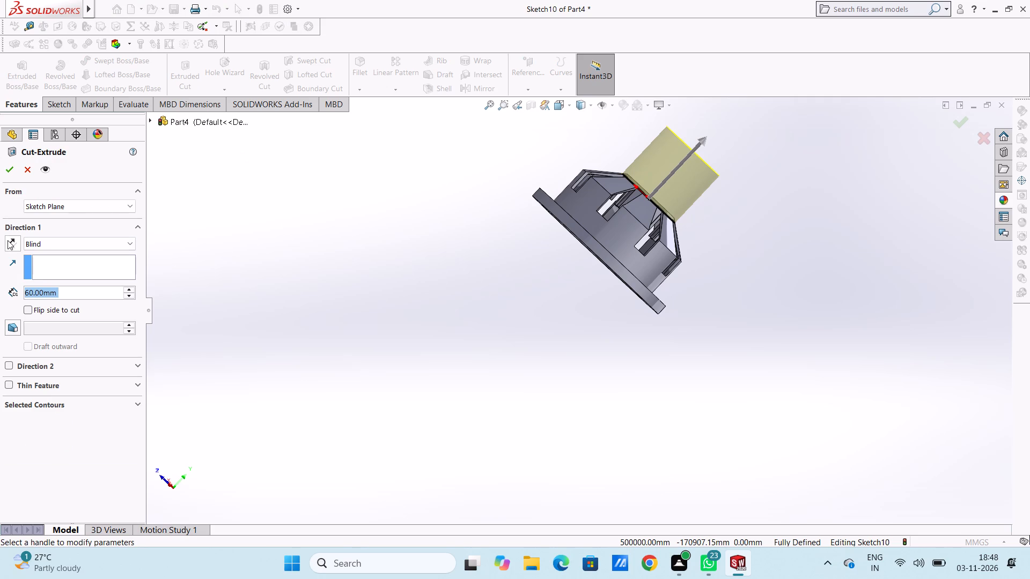
{"action": "left_click", "coordinate": [8, 240]}
{"action": "middle_click_drag", "start_coordinate": [315, 337], "coordinate": [318, 305]}
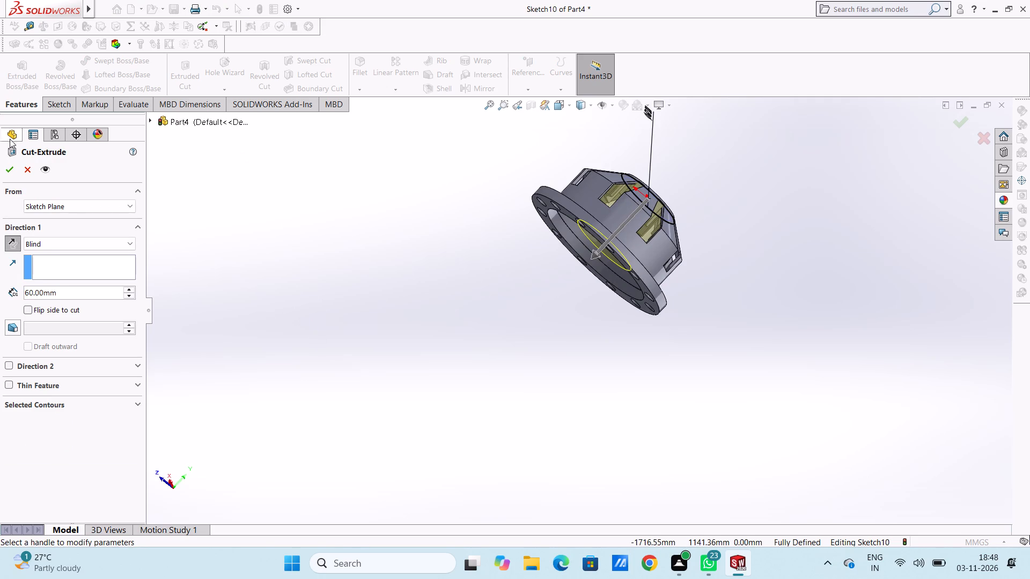
{"action": "left_click", "coordinate": [10, 171]}
{"action": "left_click", "coordinate": [307, 304]}
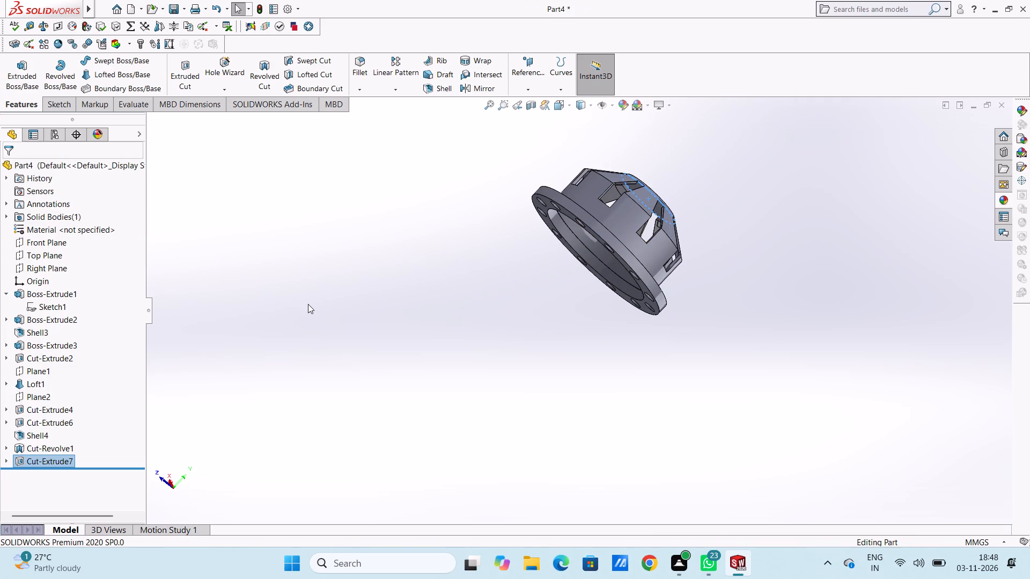
Inspect the cut from the hollow underside and from outside, checking the inner top face, the slot edges and the inner wall.
{"action": "middle_click_drag", "start_coordinate": [346, 320], "coordinate": [403, 217]}
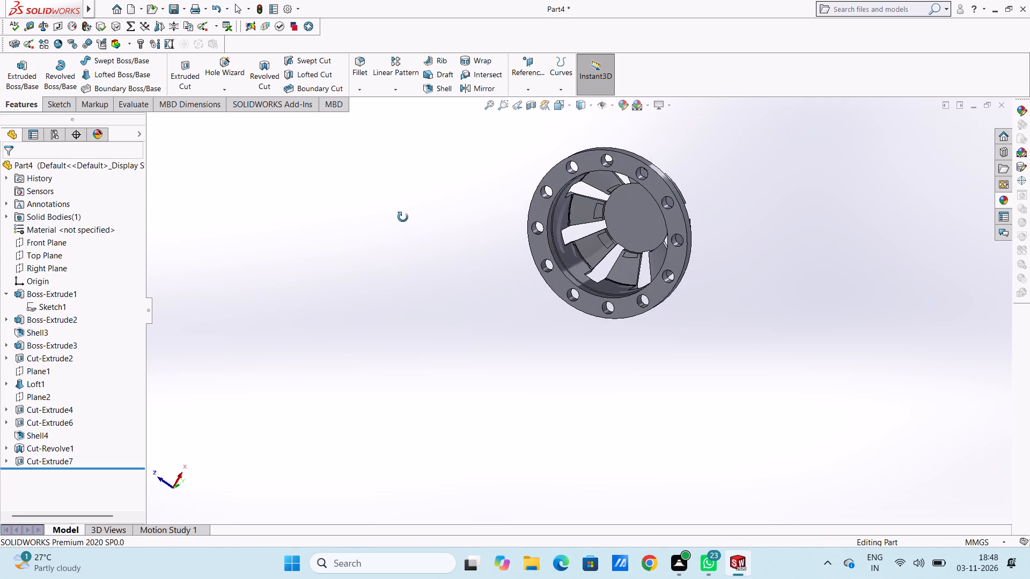
{"action": "middle_click_drag", "start_coordinate": [403, 217], "coordinate": [410, 216]}
{"action": "middle_click_drag", "start_coordinate": [450, 311], "coordinate": [446, 259]}
{"action": "scroll", "coordinate": [564, 233], "scroll_direction": "down", "scroll_amount": 5}
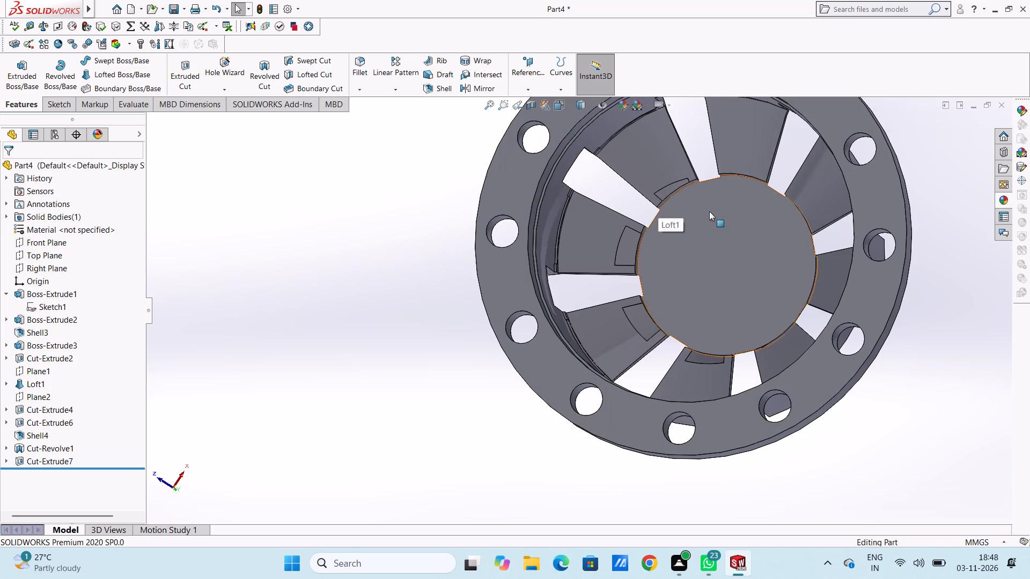
{"action": "middle_click", "coordinate": [709, 211]}
{"action": "scroll", "coordinate": [705, 208], "scroll_direction": "down", "scroll_amount": 5}
{"action": "middle_click_drag", "start_coordinate": [662, 224], "coordinate": [652, 224]}
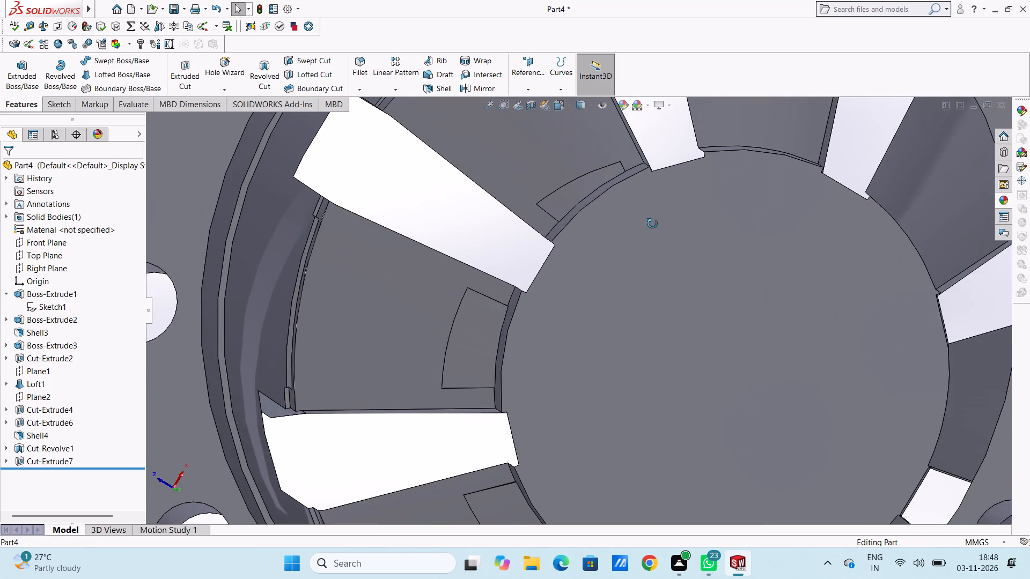
{"action": "middle_click_drag", "start_coordinate": [652, 224], "coordinate": [648, 281]}
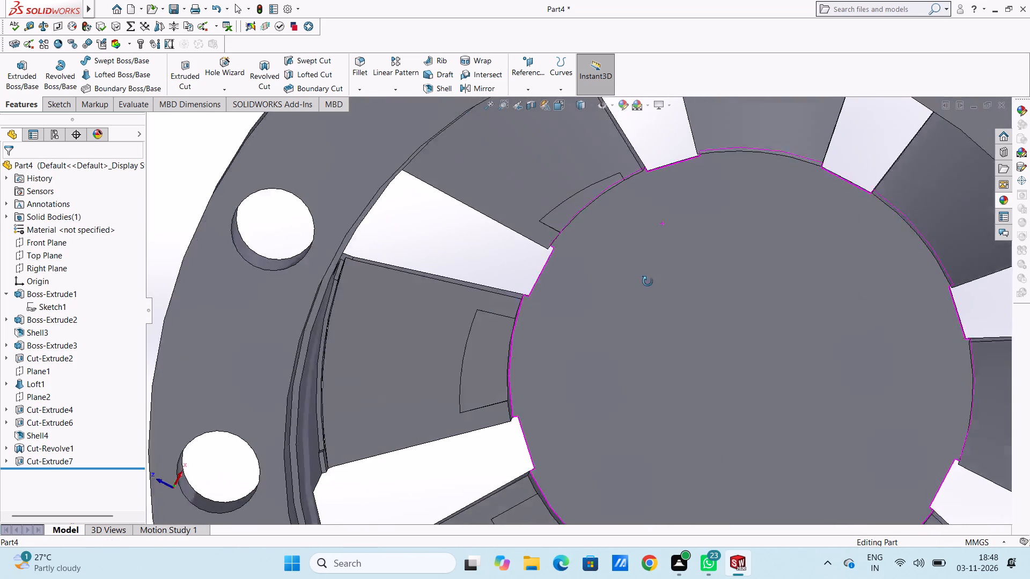
{"action": "middle_click_drag", "start_coordinate": [648, 281], "coordinate": [661, 302]}
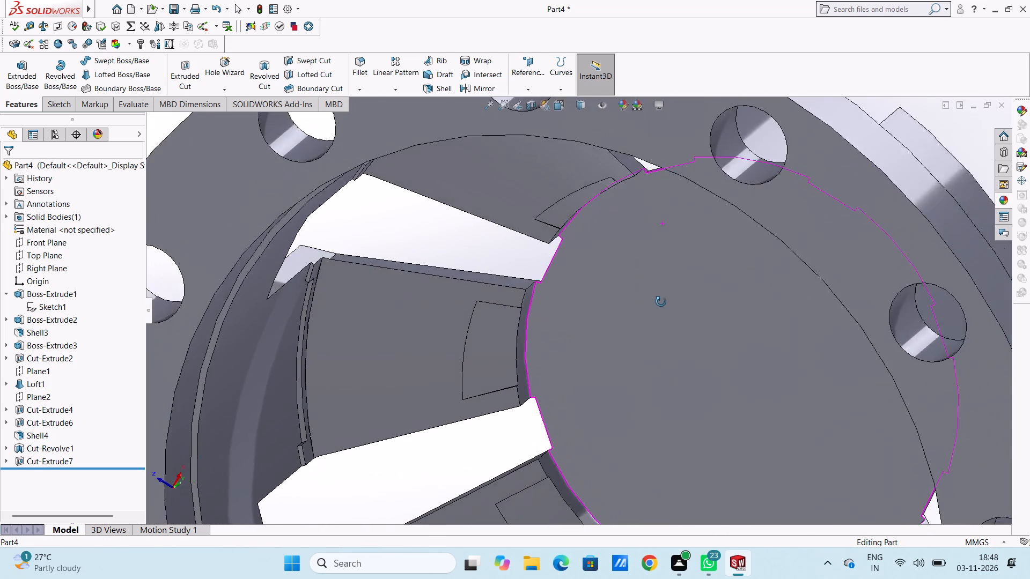
{"action": "middle_click_drag", "start_coordinate": [661, 302], "coordinate": [665, 331]}
{"action": "scroll", "coordinate": [630, 334], "scroll_direction": "up", "scroll_amount": 4}
{"action": "scroll", "coordinate": [565, 344], "scroll_direction": "up", "scroll_amount": 5}
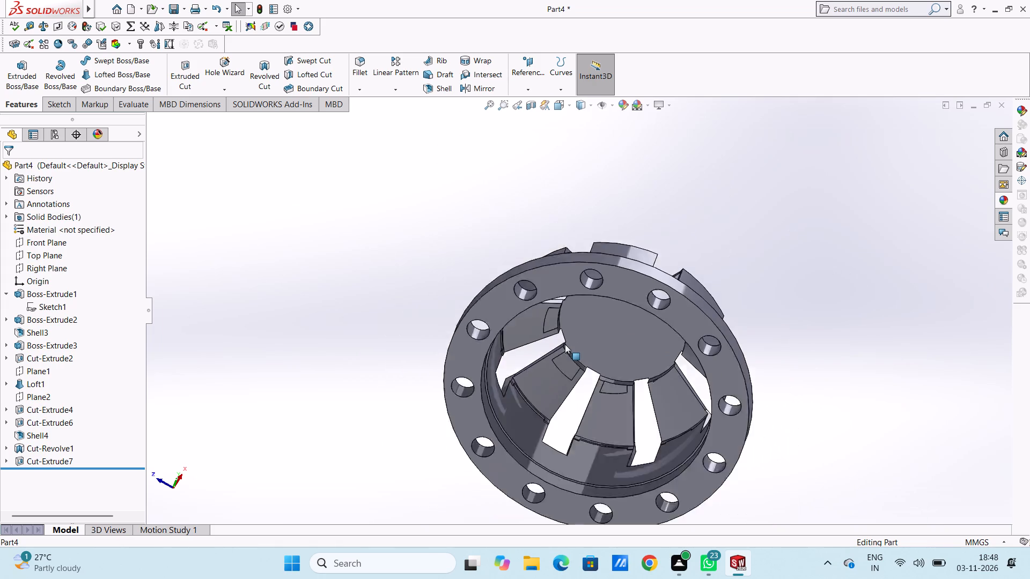
{"action": "middle_click_drag", "start_coordinate": [376, 283], "coordinate": [382, 432]}
{"action": "middle_click_drag", "start_coordinate": [387, 299], "coordinate": [416, 383]}
{"action": "middle_click_drag", "start_coordinate": [405, 347], "coordinate": [409, 350]}
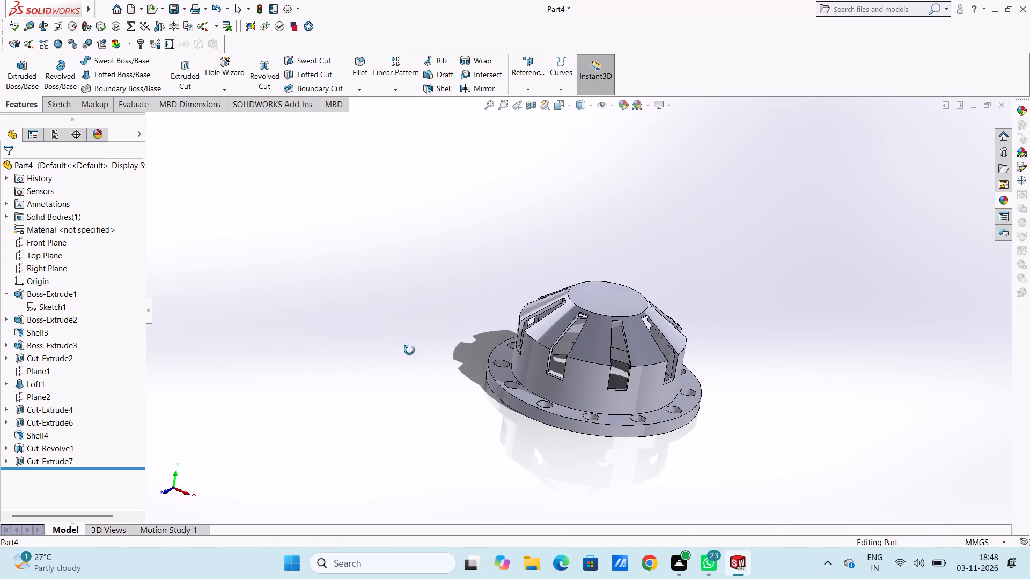
{"action": "middle_click_drag", "start_coordinate": [409, 350], "coordinate": [439, 391]}
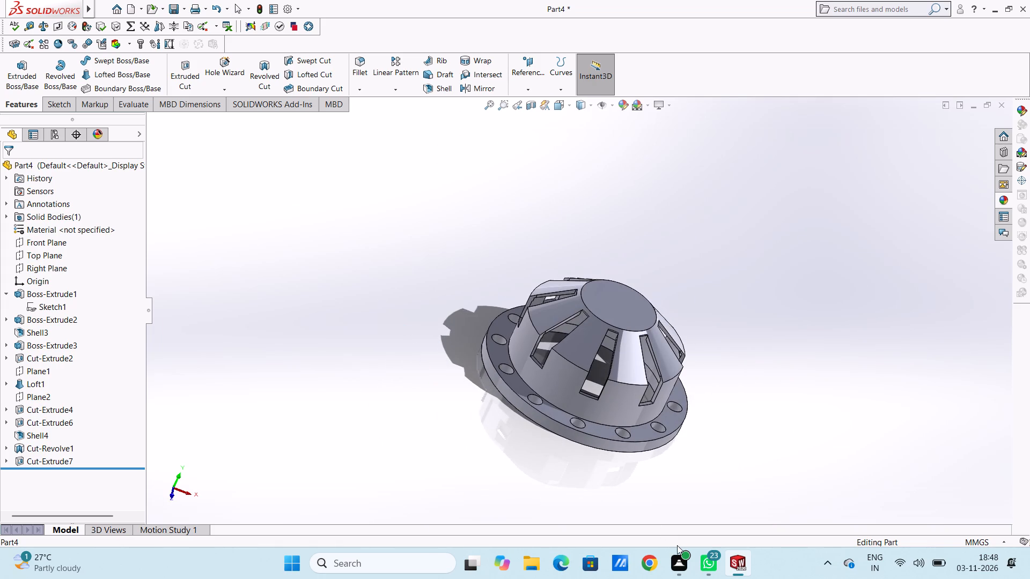
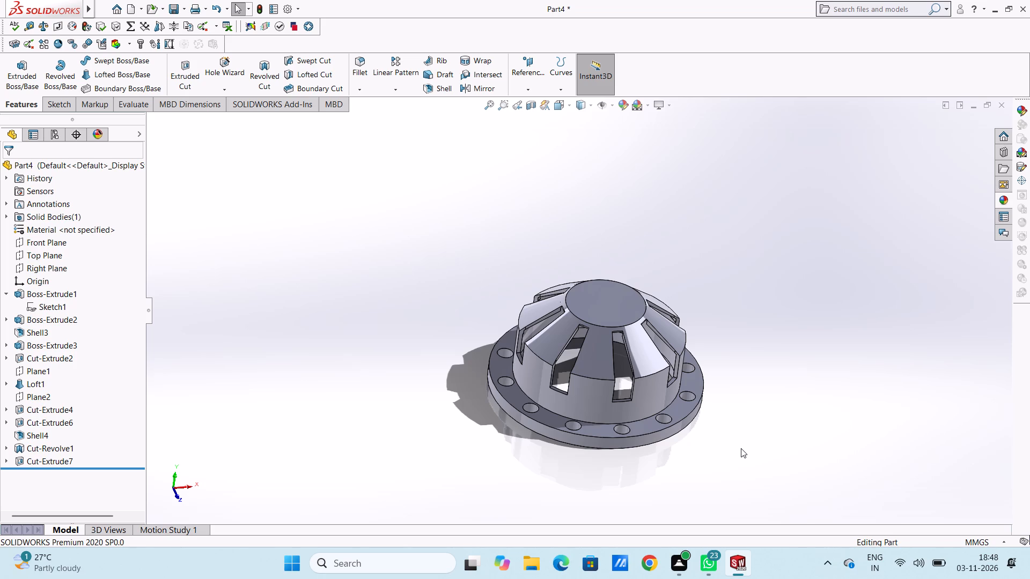
Start a sketch on the dome's flat circular top face and draw an origin-centred circle about 53 mm in diameter.
{"action": "middle_click_drag", "start_coordinate": [427, 387], "coordinate": [450, 345]}
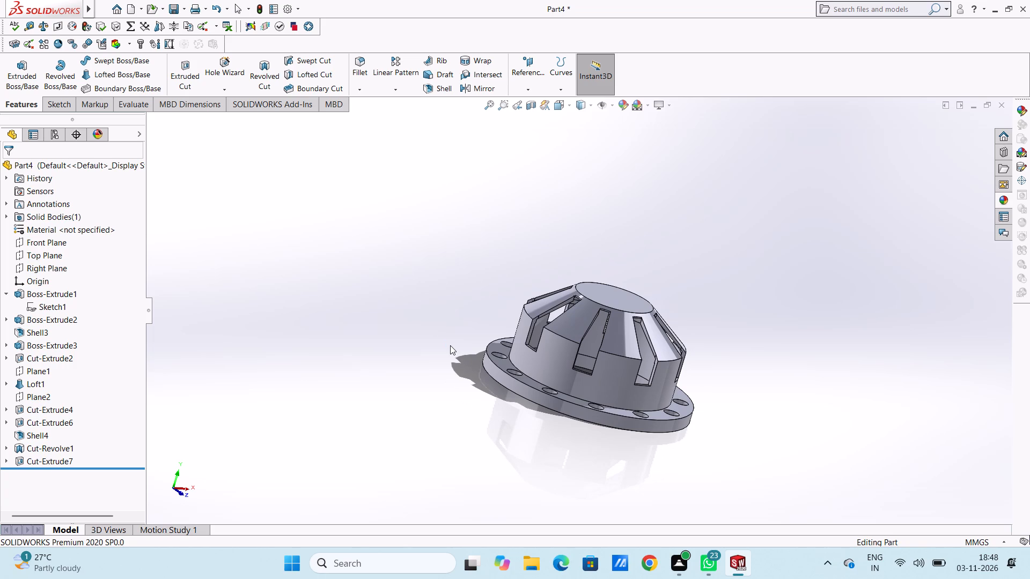
{"action": "key", "text": "ctrl+5"}
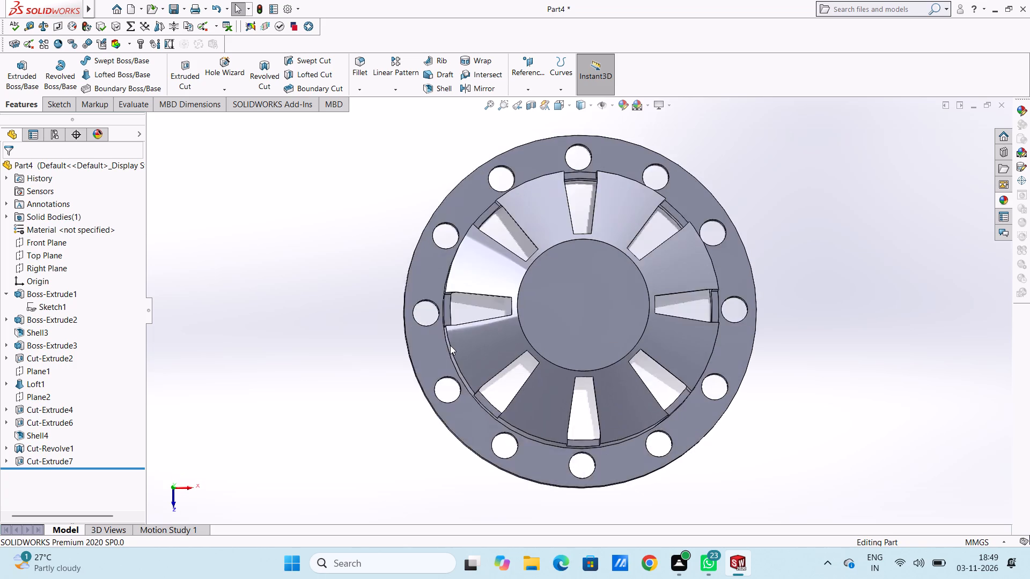
{"action": "scroll", "coordinate": [587, 313], "scroll_direction": "up", "scroll_amount": 2}
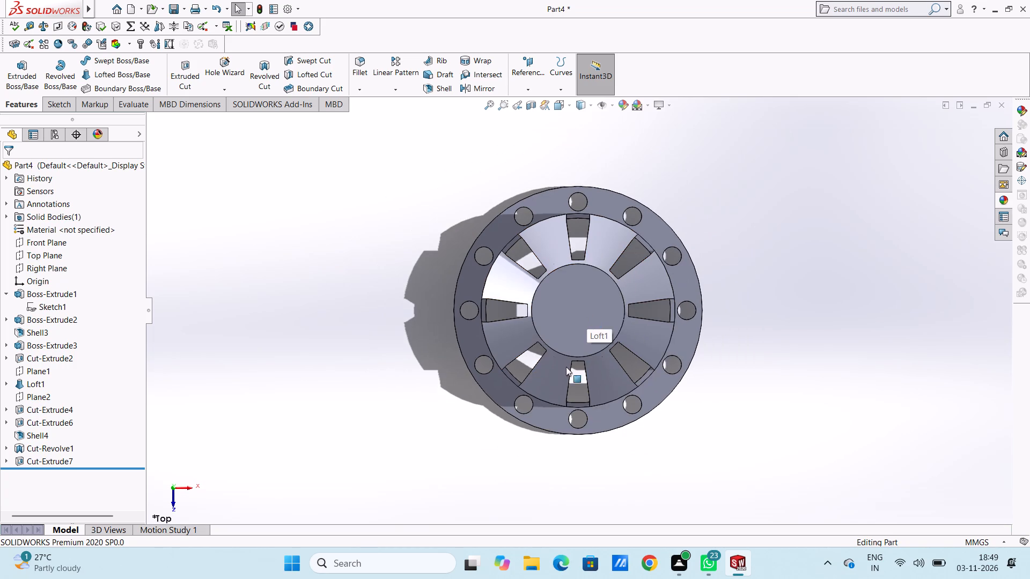
{"action": "left_click", "coordinate": [588, 324]}
{"action": "left_click", "coordinate": [636, 296]}
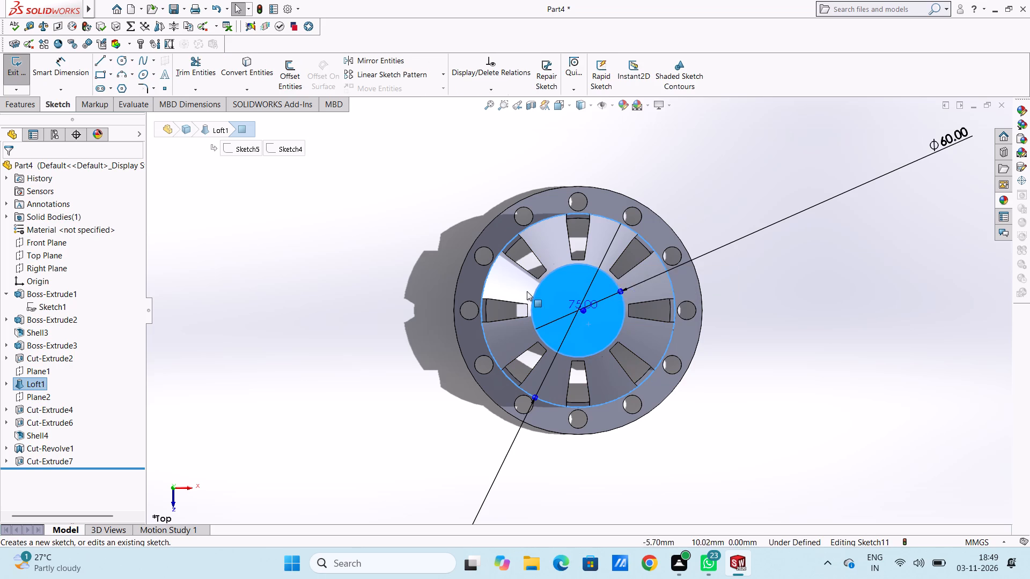
{"action": "left_click", "coordinate": [346, 253]}
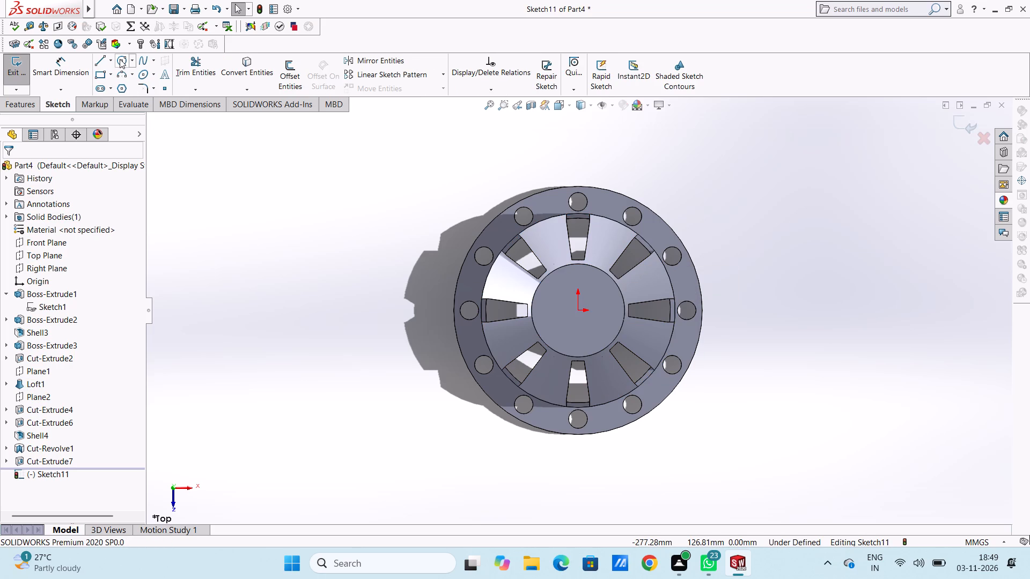
{"action": "left_click", "coordinate": [120, 58]}
{"action": "scroll", "coordinate": [616, 313], "scroll_direction": "down", "scroll_amount": 4}
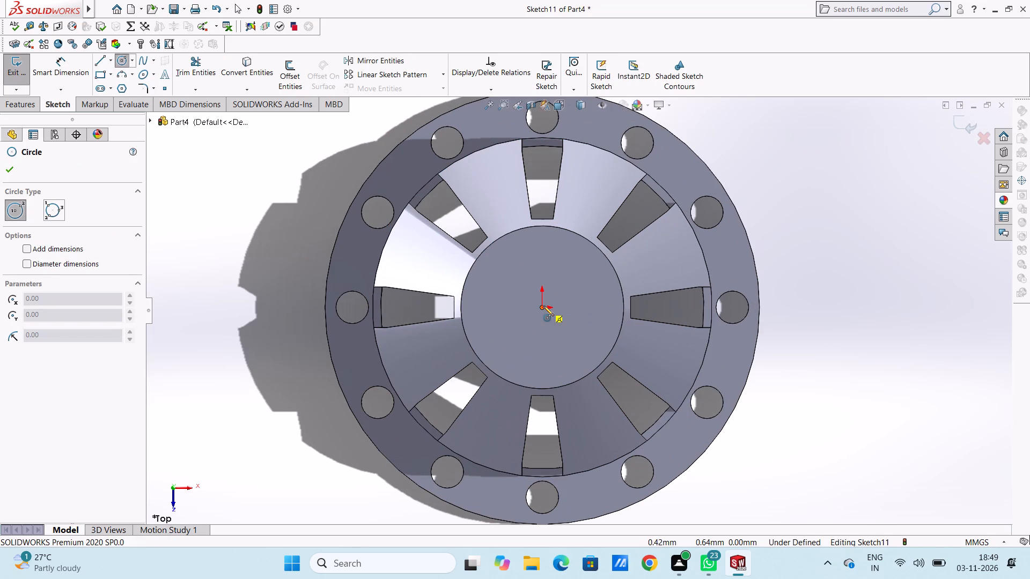
{"action": "left_click", "coordinate": [543, 306]}
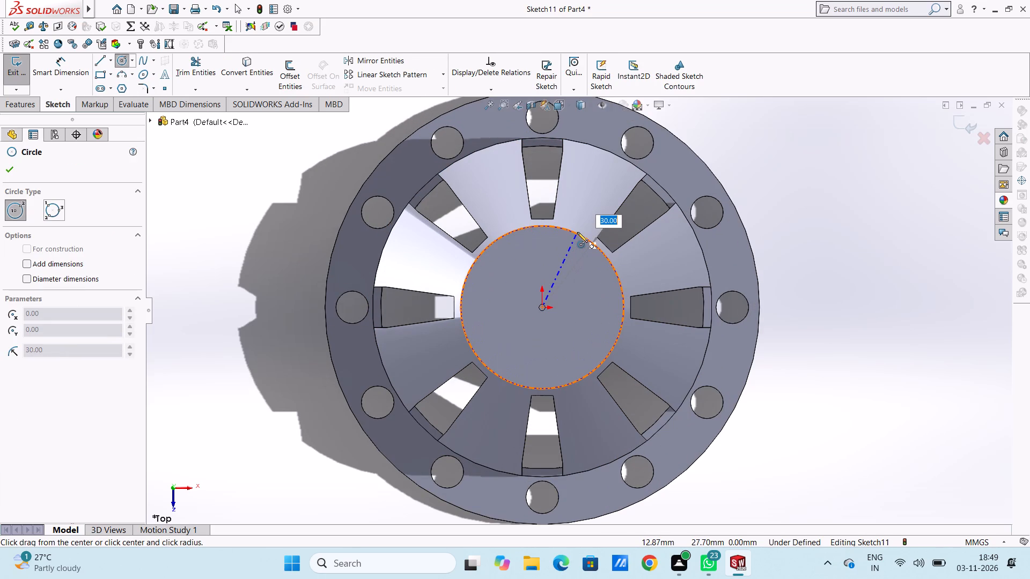
{"action": "left_click", "coordinate": [575, 243]}
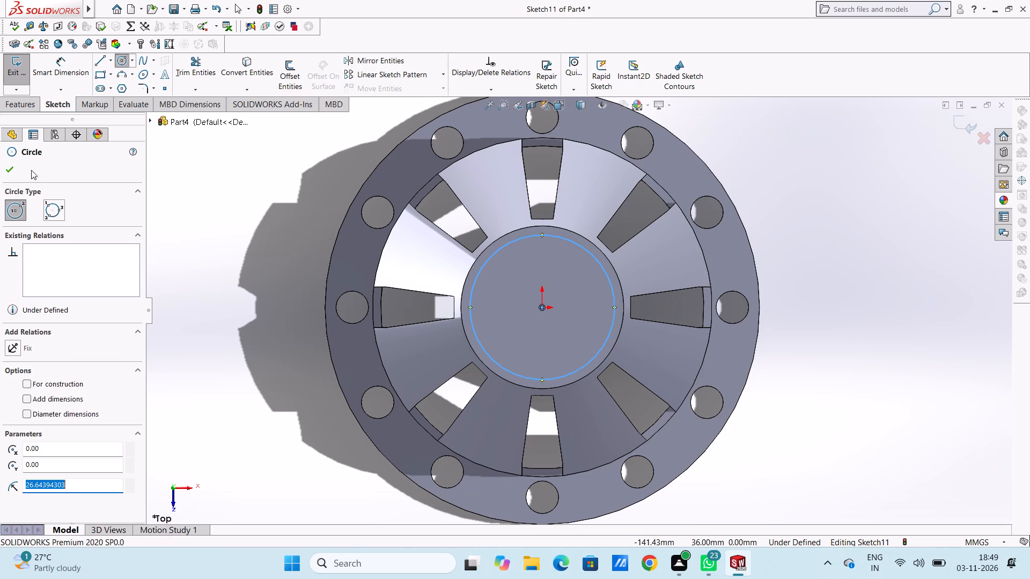
{"action": "left_click", "coordinate": [13, 166]}
{"action": "left_click", "coordinate": [212, 205]}
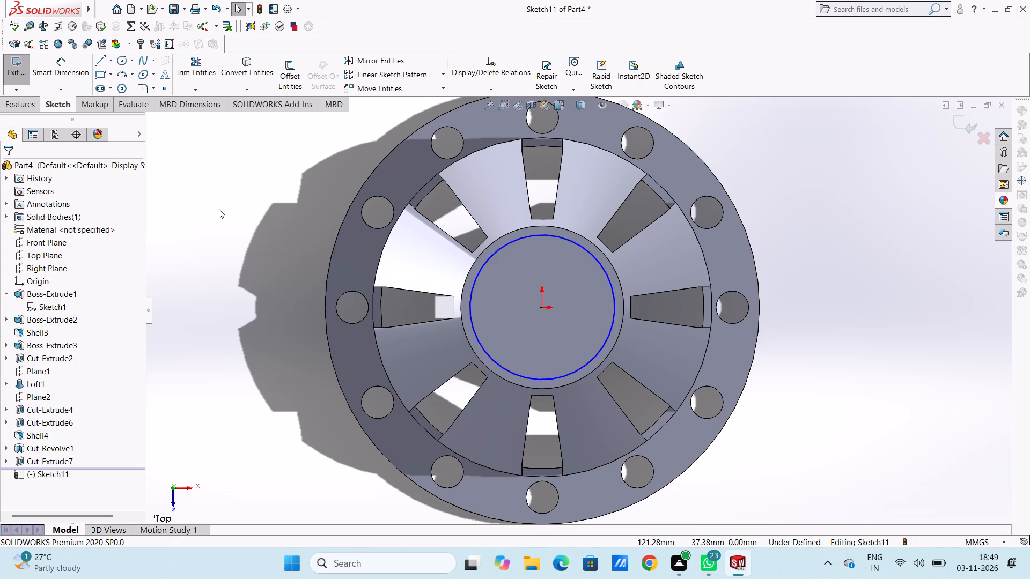
Dimension the sketched circle's diameter at 40 mm.
{"action": "scroll", "coordinate": [300, 277], "scroll_direction": "up", "scroll_amount": 3}
{"action": "left_click", "coordinate": [57, 68]}
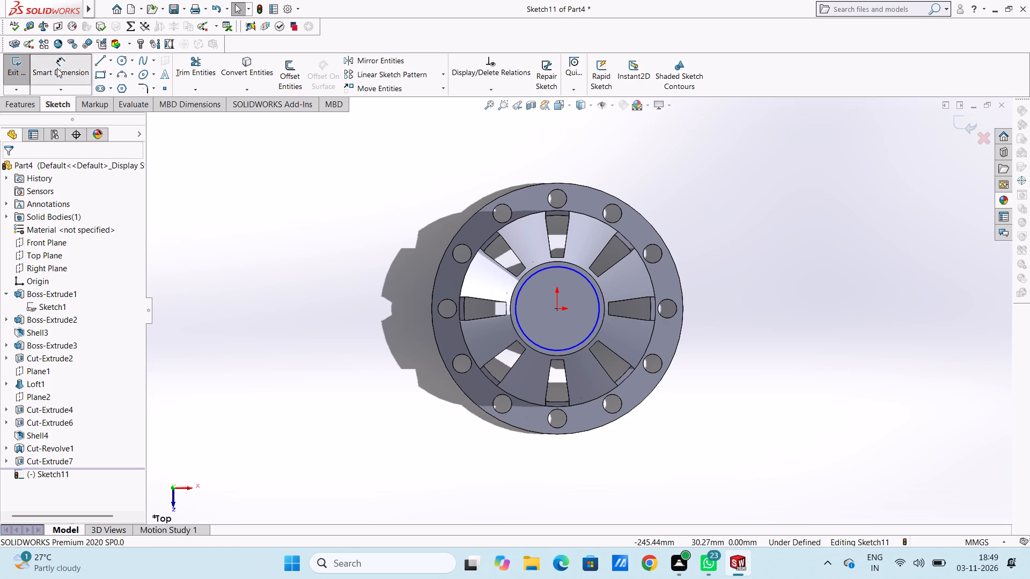
{"action": "left_click", "coordinate": [517, 299]}
{"action": "left_click", "coordinate": [312, 472]}
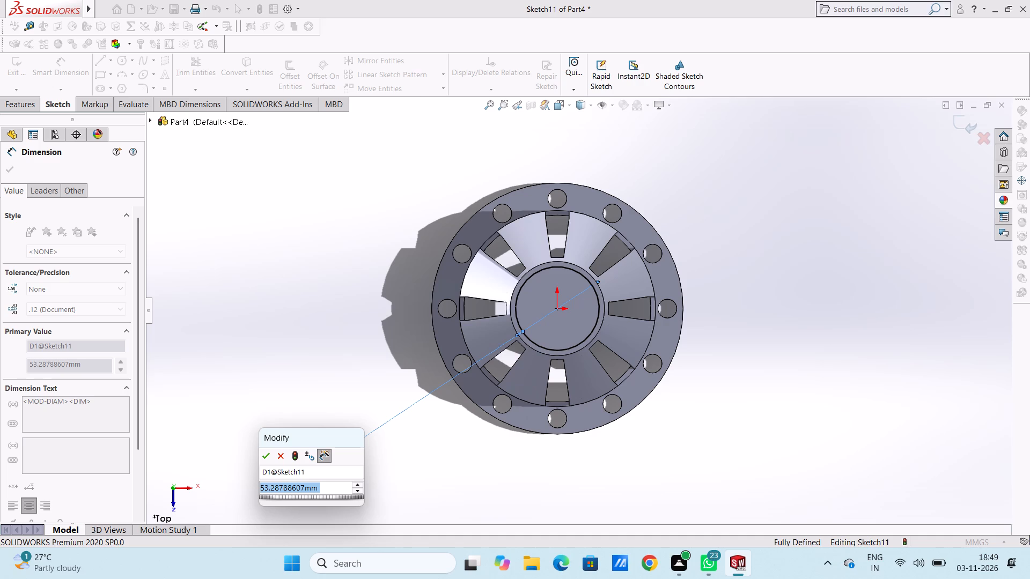
{"action": "type", "text": "40"}
{"action": "key", "text": "Return"}
{"action": "left_click", "coordinate": [312, 343]}
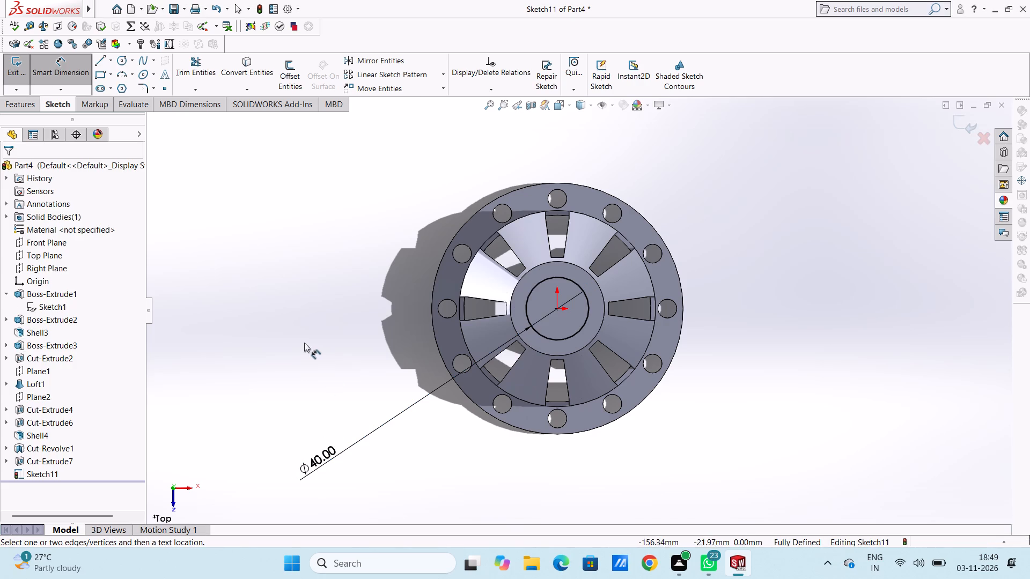
Draw a second, larger circle about 54 mm in diameter, concentric with the first at the origin.
{"action": "left_click", "coordinate": [121, 62]}
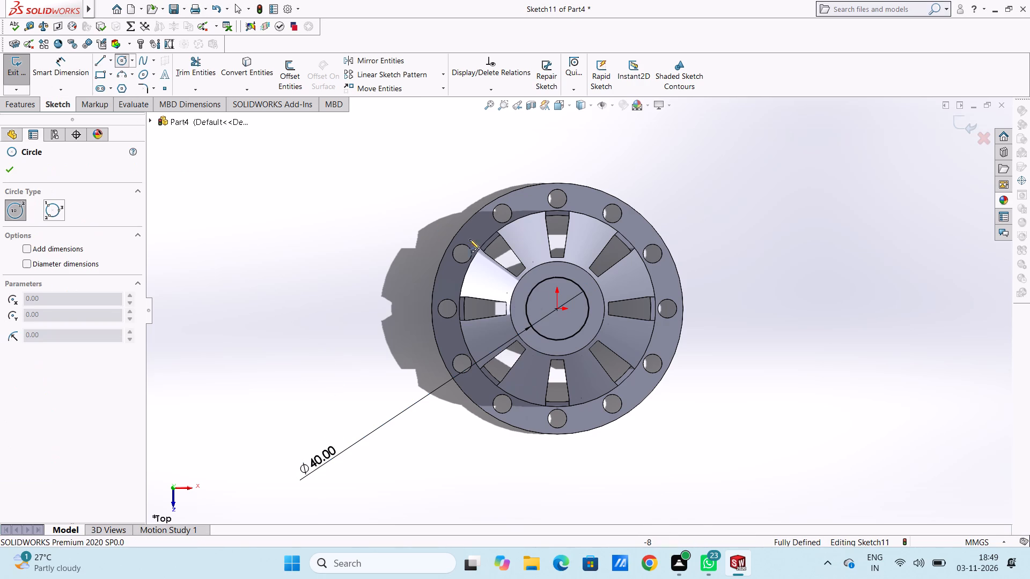
{"action": "left_click", "coordinate": [557, 309]}
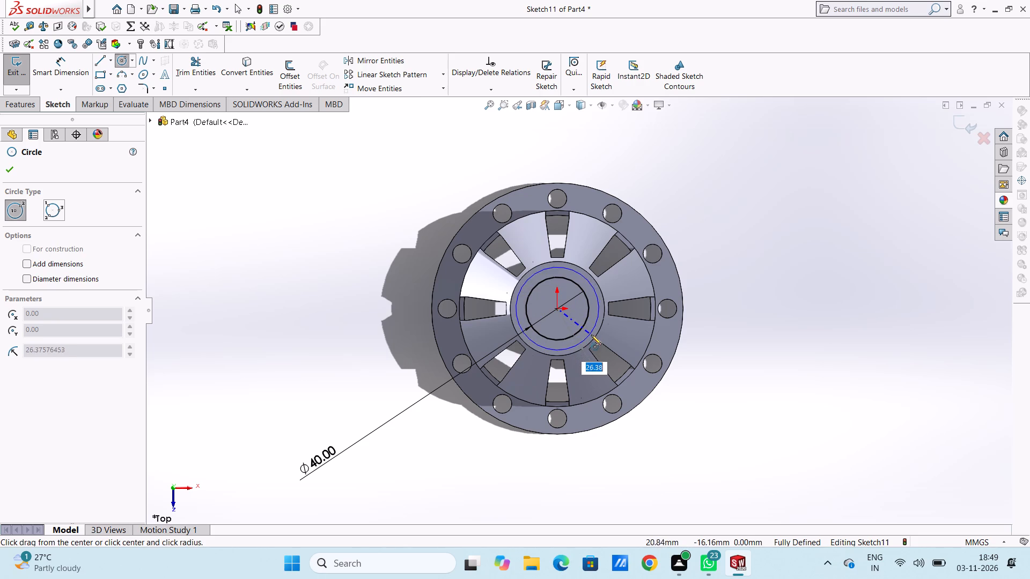
{"action": "left_click", "coordinate": [592, 333]}
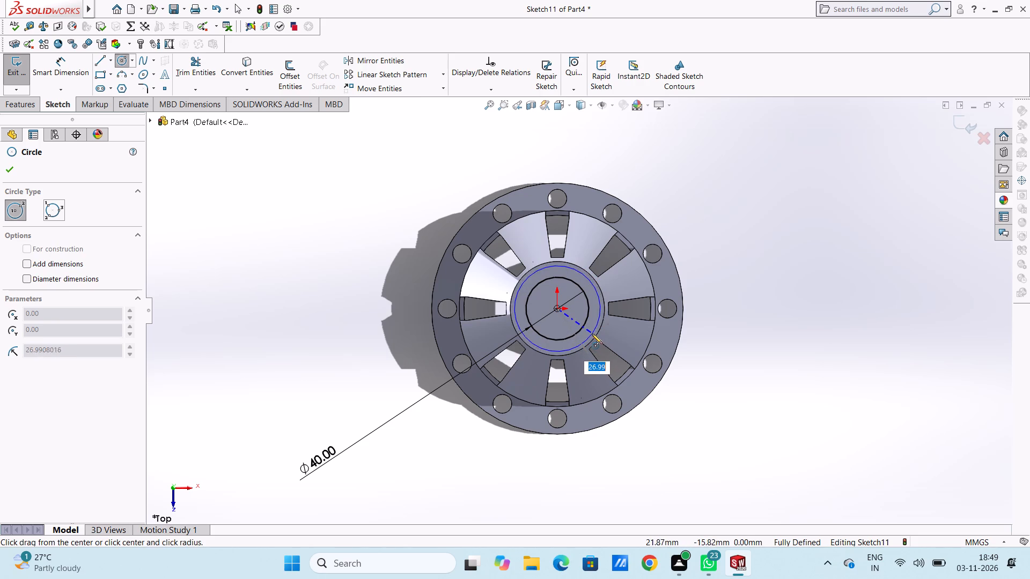
{"action": "right_click", "coordinate": [277, 237]}
{"action": "left_click", "coordinate": [283, 243]}
{"action": "left_click", "coordinate": [260, 243]}
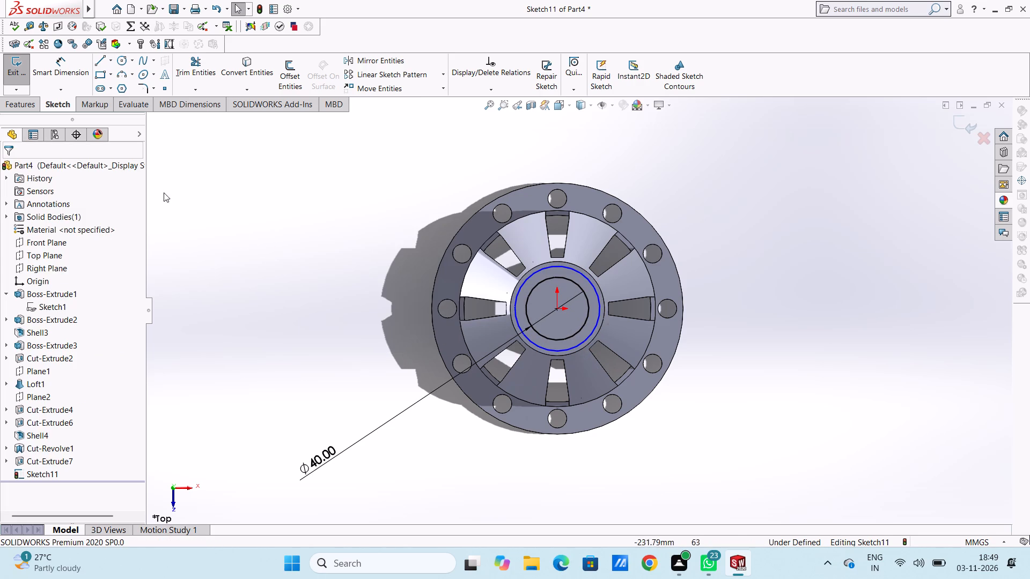
Dimension the outer circle's diameter at 50 mm.
{"action": "left_click", "coordinate": [62, 69]}
{"action": "left_click", "coordinate": [546, 268]}
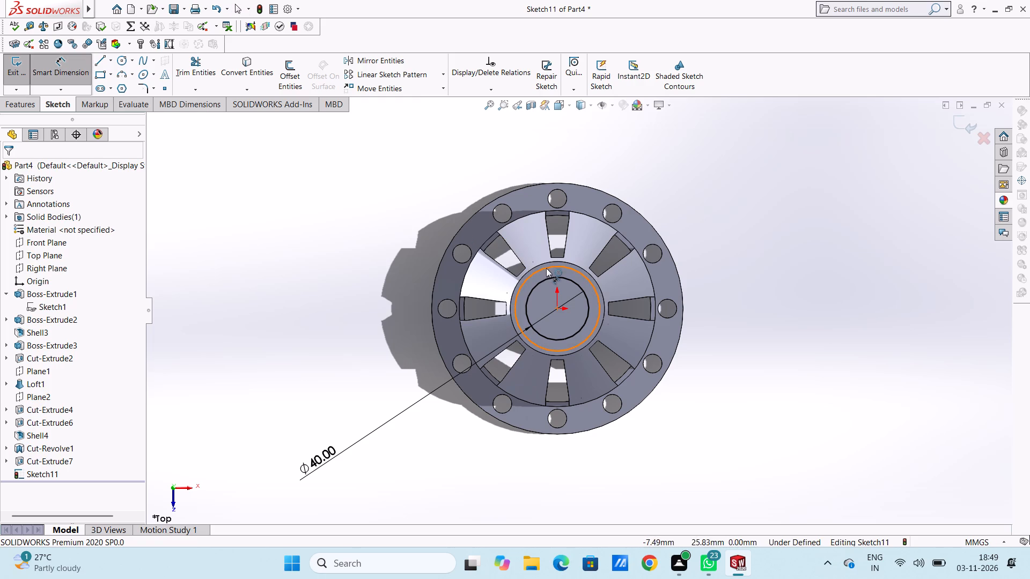
{"action": "left_click", "coordinate": [826, 217]}
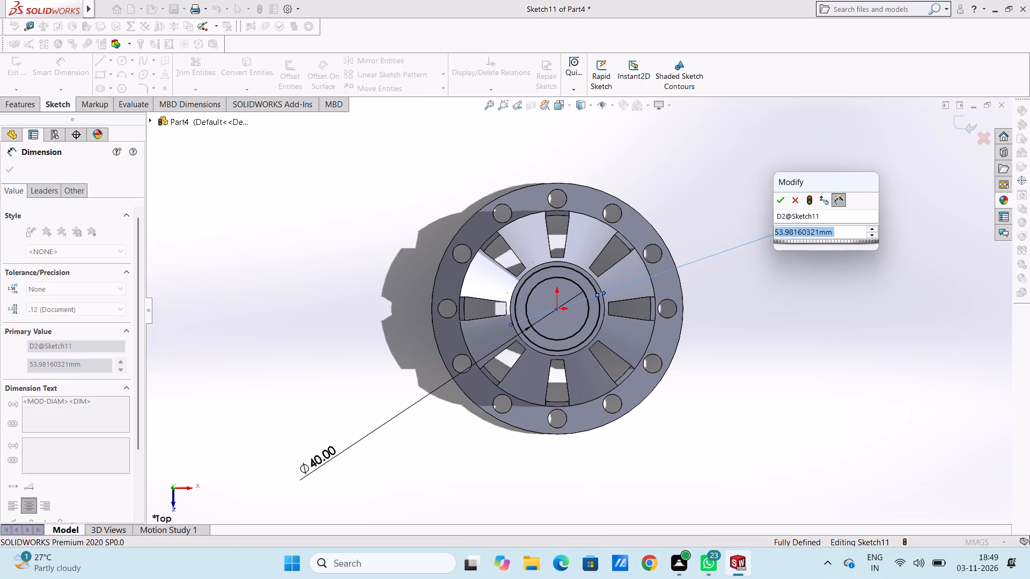
{"action": "type", "text": "50"}
{"action": "key", "text": "Return"}
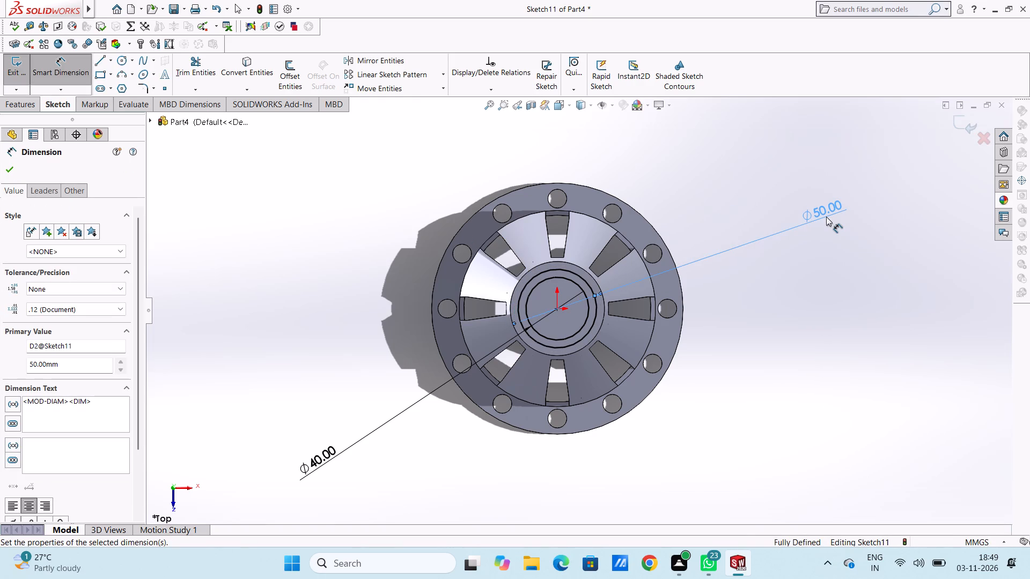
{"action": "left_click", "coordinate": [794, 186]}
Change the outer circle's diameter to 55 mm and finish dimensioning.
{"action": "double_click", "coordinate": [821, 215]}
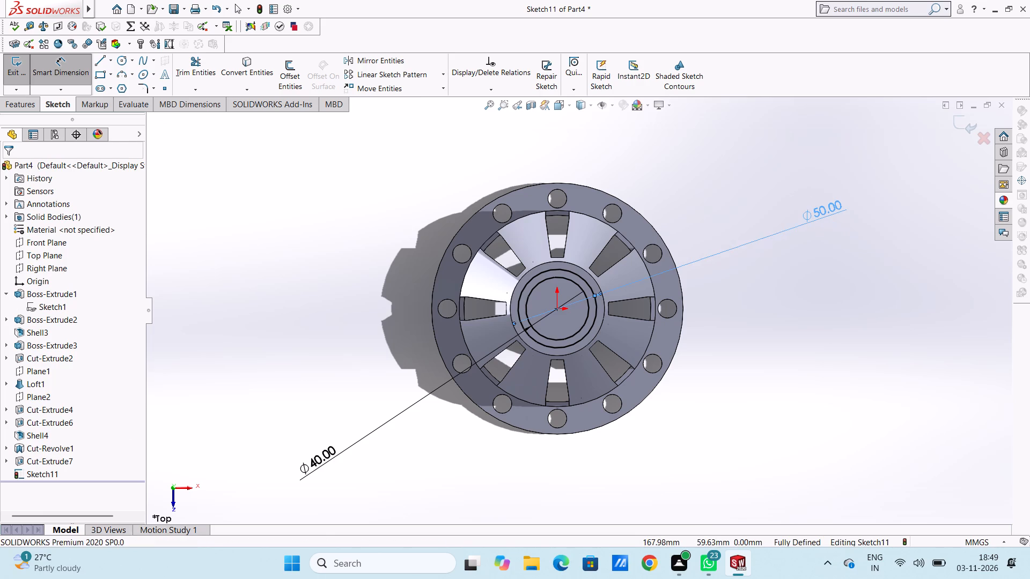
{"action": "type", "text": "55"}
{"action": "key", "text": "Return"}
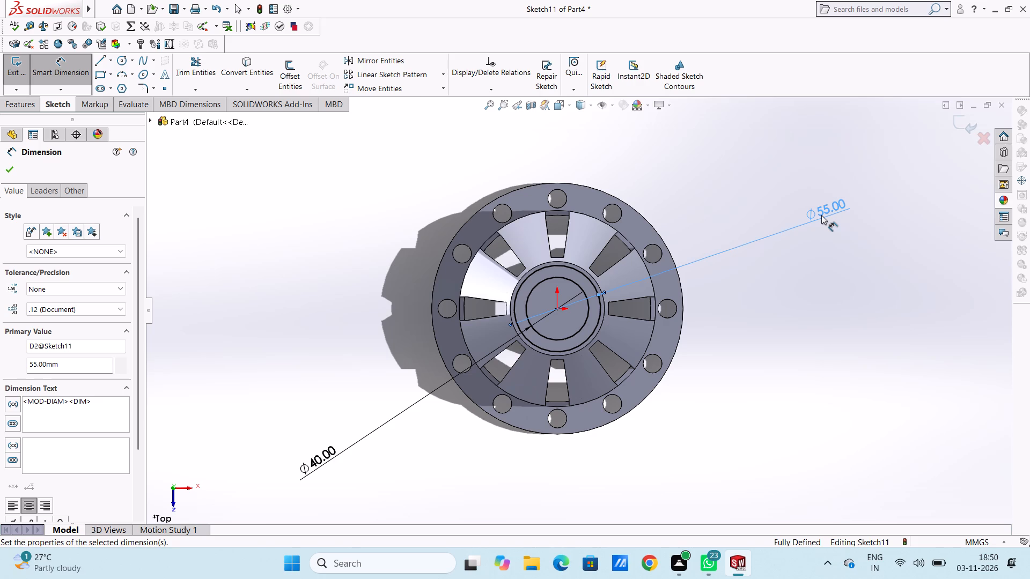
{"action": "middle_click_drag", "start_coordinate": [740, 396], "coordinate": [685, 279]}
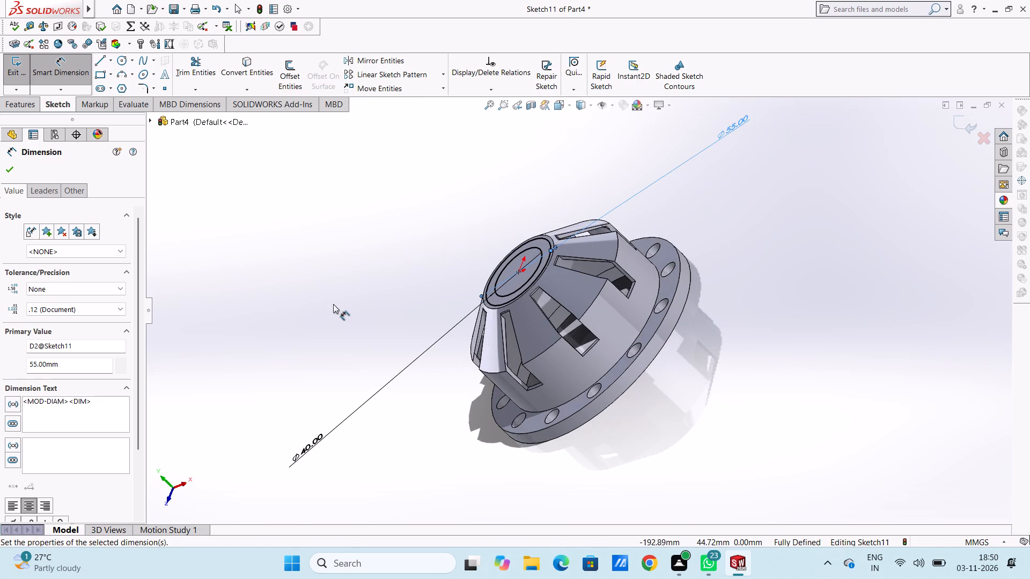
{"action": "left_click", "coordinate": [3, 170]}
{"action": "left_click", "coordinate": [194, 197]}
{"action": "left_click", "coordinate": [76, 71]}
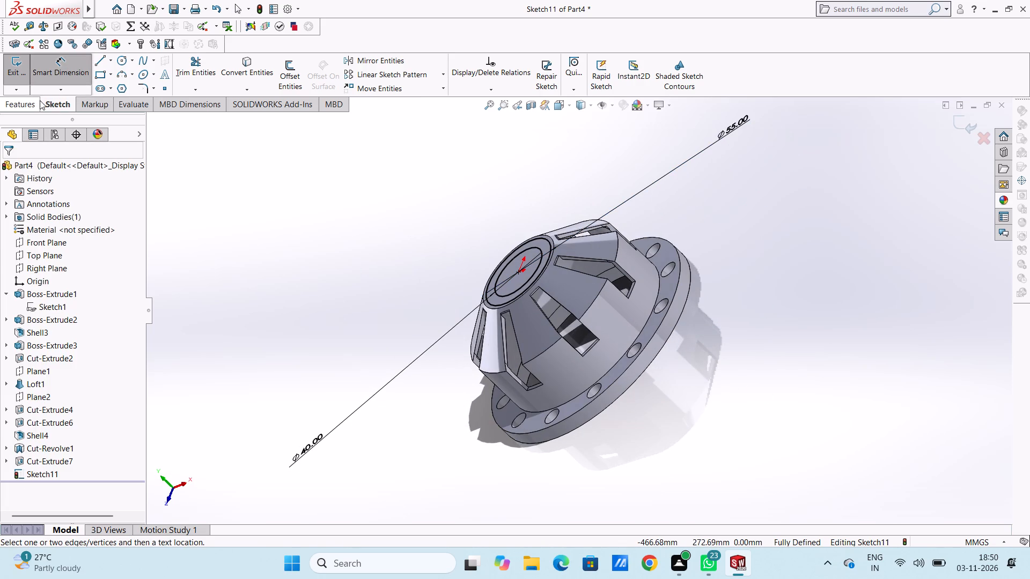
Extrude the ring between the two circles as a 10 mm blind boss merged with the dome.
{"action": "left_click", "coordinate": [29, 105]}
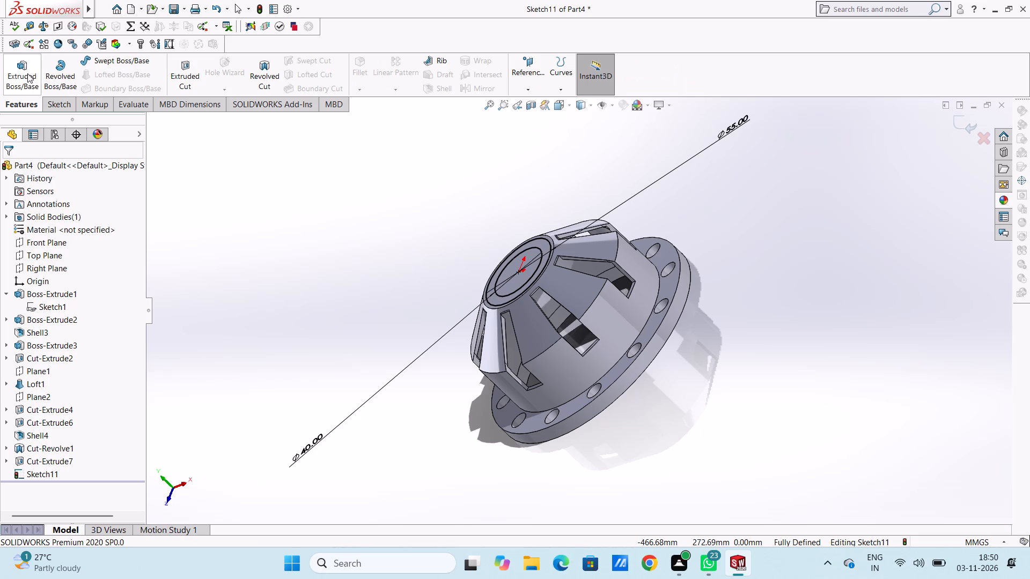
{"action": "left_click", "coordinate": [27, 72]}
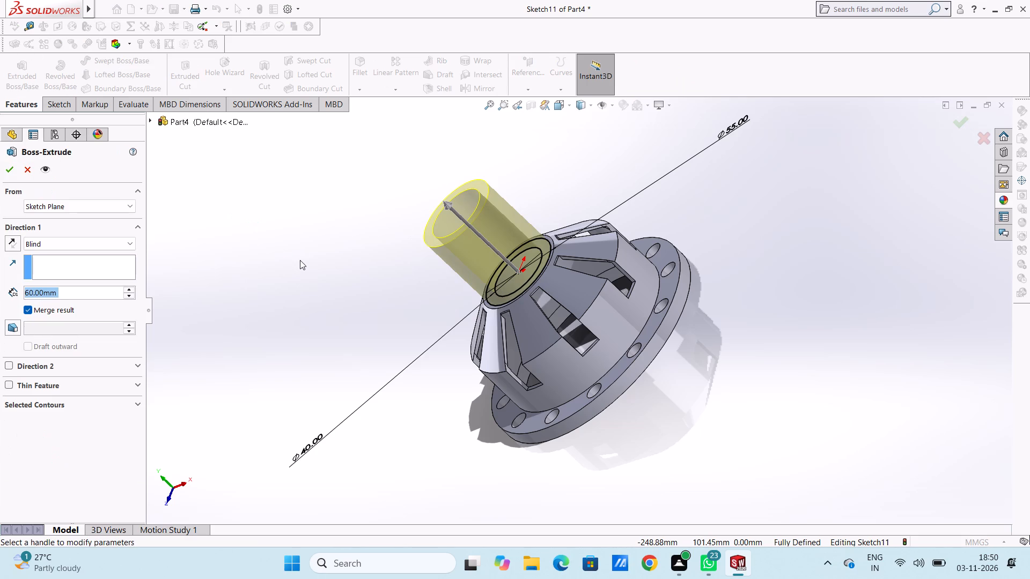
{"action": "type", "text": "10"}
{"action": "key", "text": "Return"}
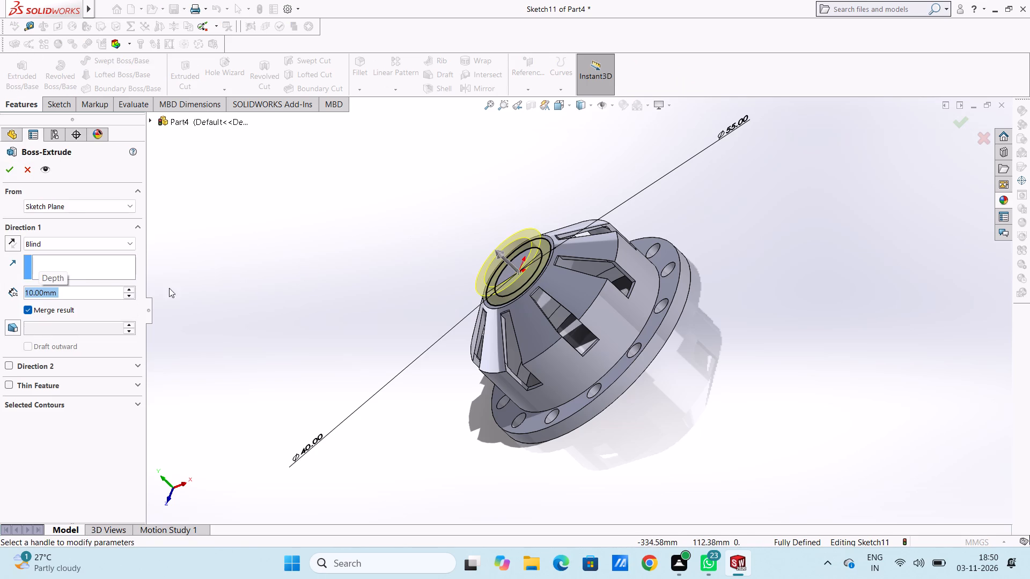
{"action": "left_click", "coordinate": [5, 170]}
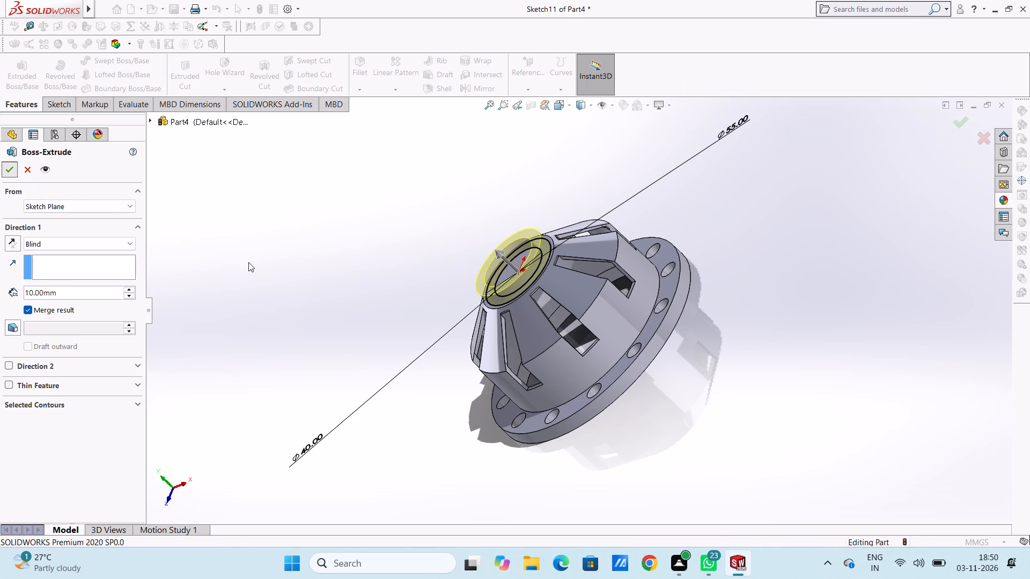
{"action": "left_click", "coordinate": [248, 262]}
Start a sketch on the flat face inside the raised ring and draw an origin-centred 20 mm radius circle matching its inner edge.
{"action": "middle_click_drag", "start_coordinate": [300, 315], "coordinate": [362, 384]}
{"action": "scroll", "coordinate": [433, 304], "scroll_direction": "down", "scroll_amount": 1}
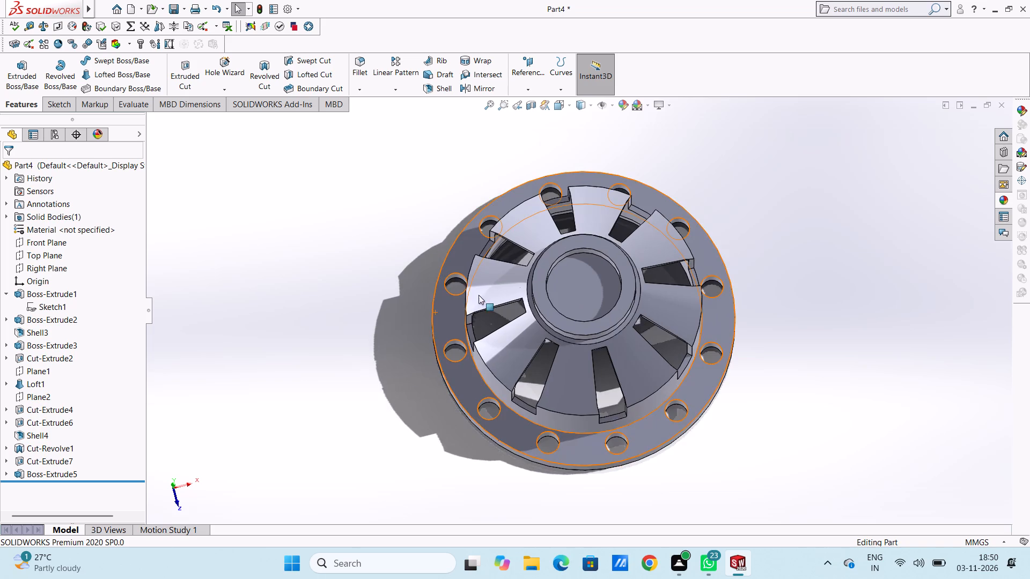
{"action": "scroll", "coordinate": [600, 293], "scroll_direction": "down", "scroll_amount": 2}
{"action": "middle_click_drag", "start_coordinate": [569, 332], "coordinate": [570, 339]}
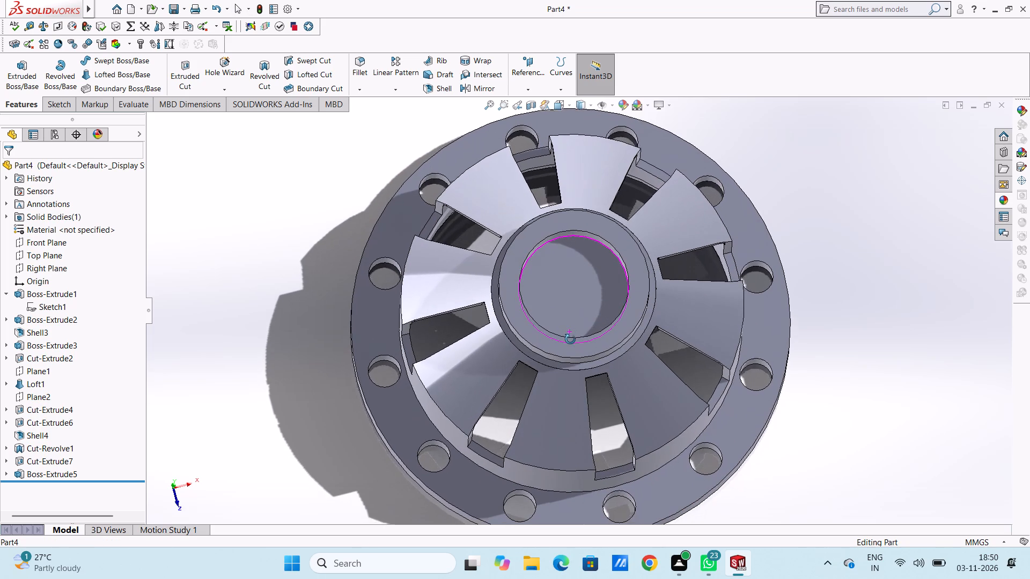
{"action": "middle_click_drag", "start_coordinate": [570, 339], "coordinate": [567, 358]}
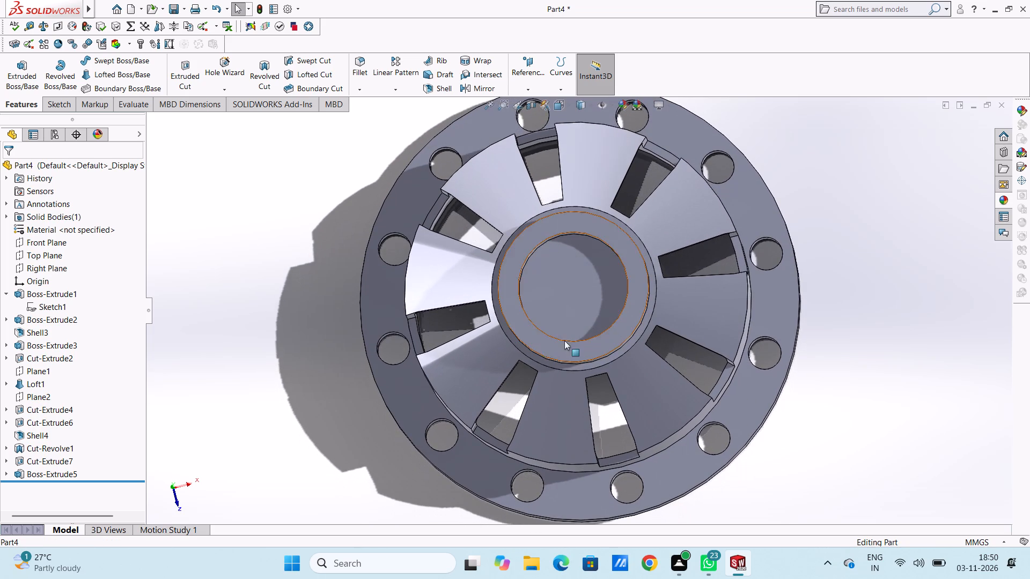
{"action": "left_click", "coordinate": [563, 297]}
{"action": "left_click", "coordinate": [611, 268]}
{"action": "left_click", "coordinate": [304, 295]}
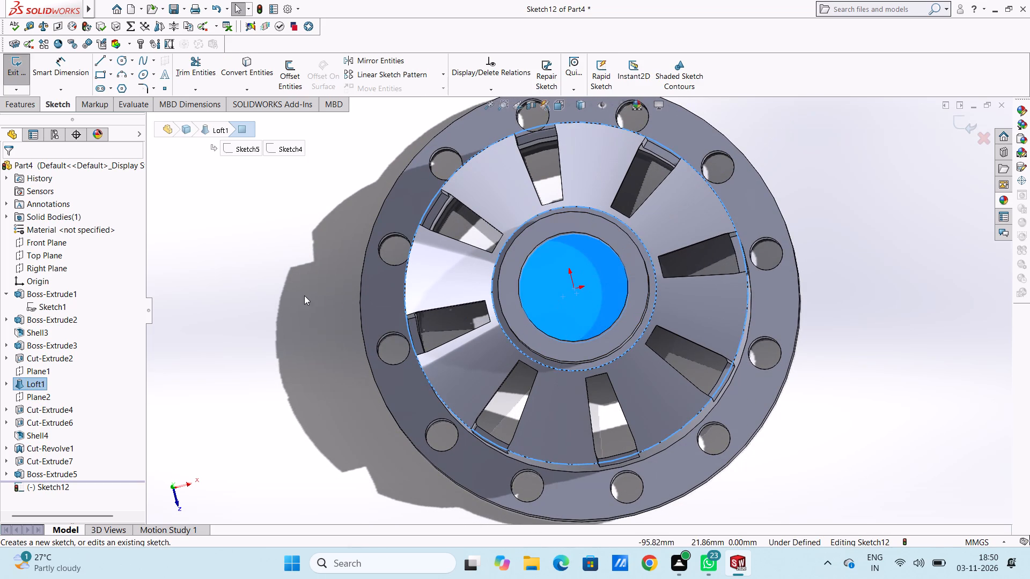
{"action": "left_click", "coordinate": [120, 62]}
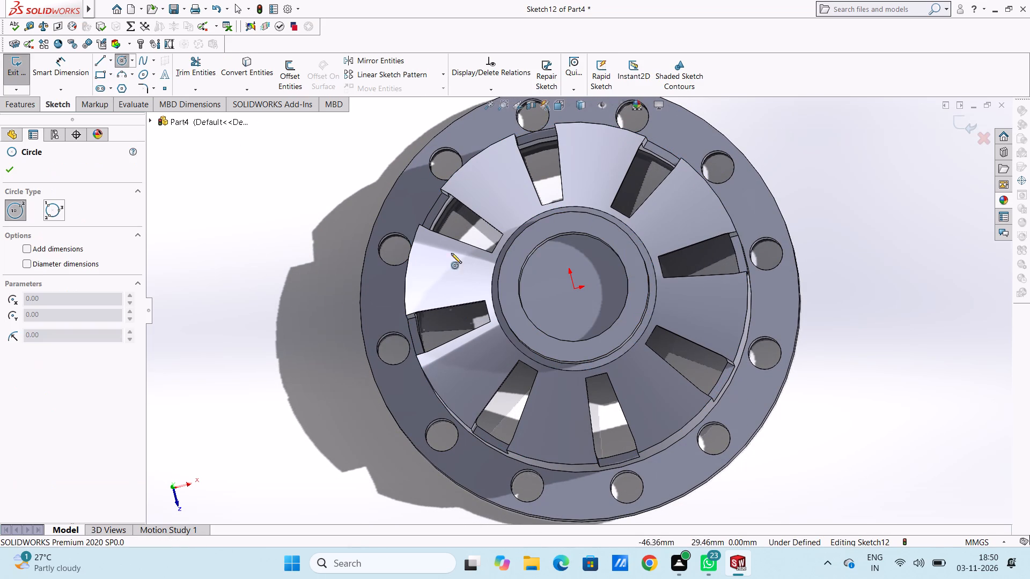
{"action": "left_click", "coordinate": [574, 288]}
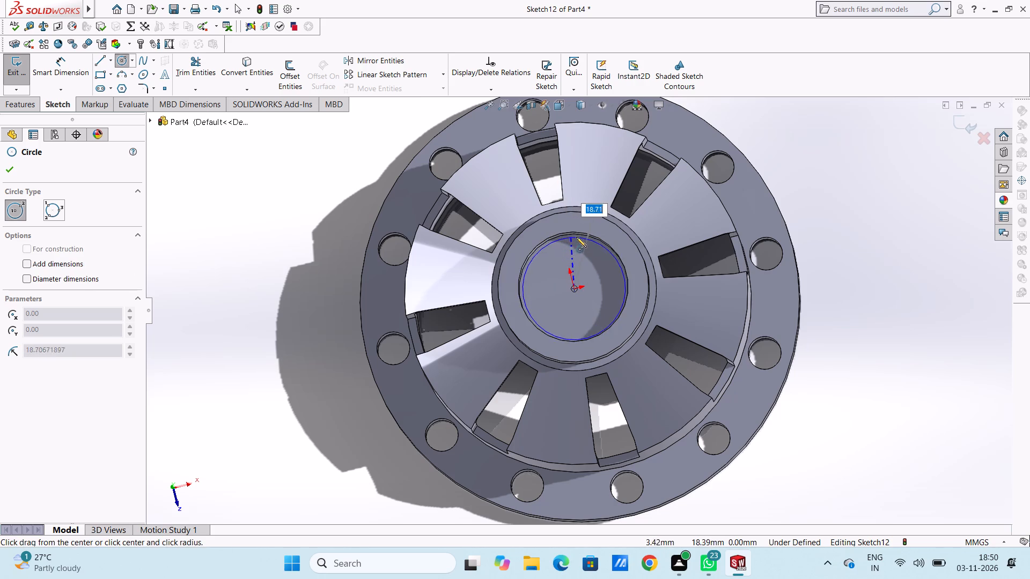
{"action": "left_click", "coordinate": [595, 236]}
{"action": "right_click", "coordinate": [212, 192]}
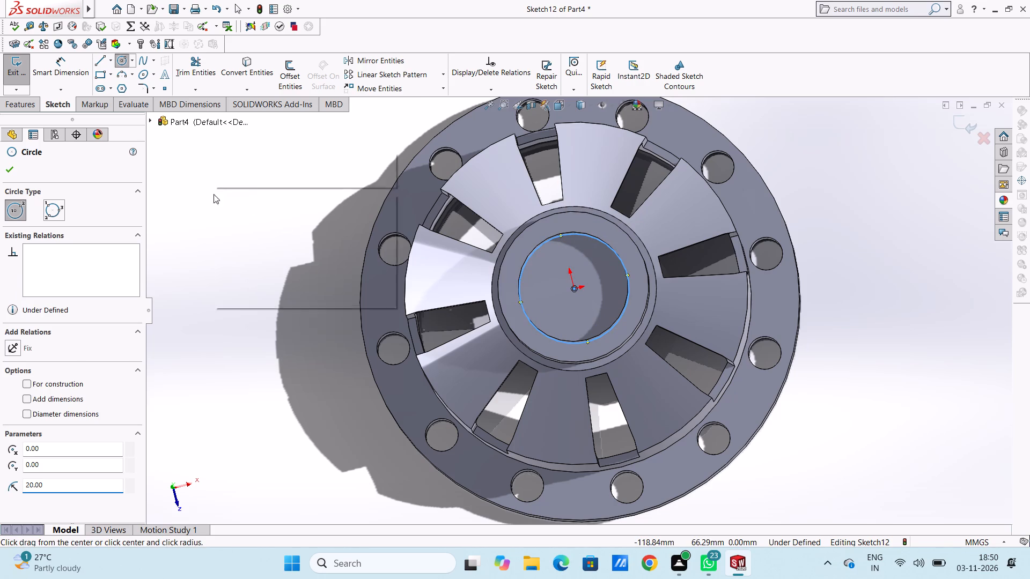
Dimension the diameter of the circle inside the raised ring at 40 mm.
{"action": "left_click", "coordinate": [224, 202]}
{"action": "left_click", "coordinate": [219, 216]}
{"action": "left_click", "coordinate": [48, 70]}
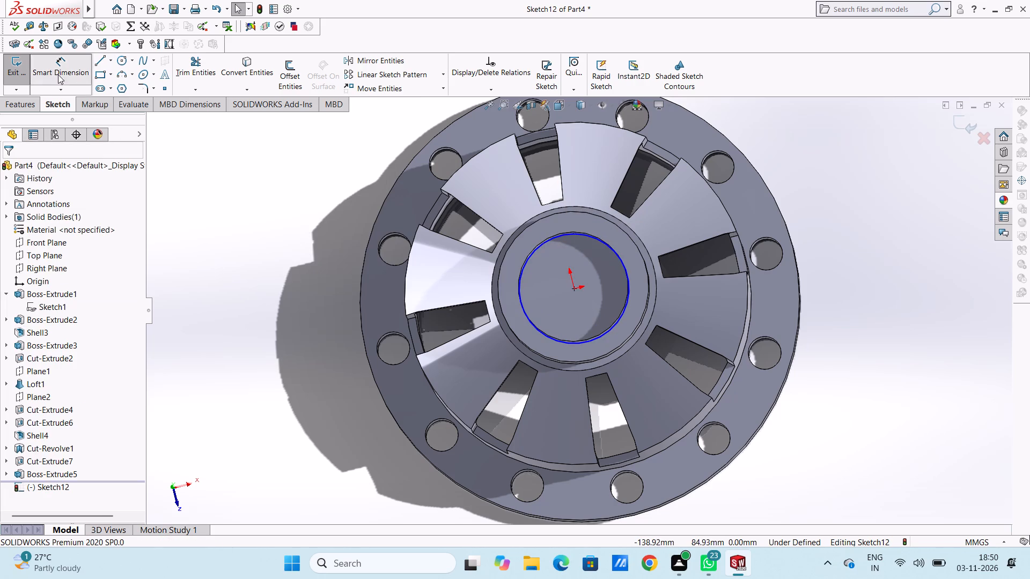
{"action": "left_click", "coordinate": [520, 268]}
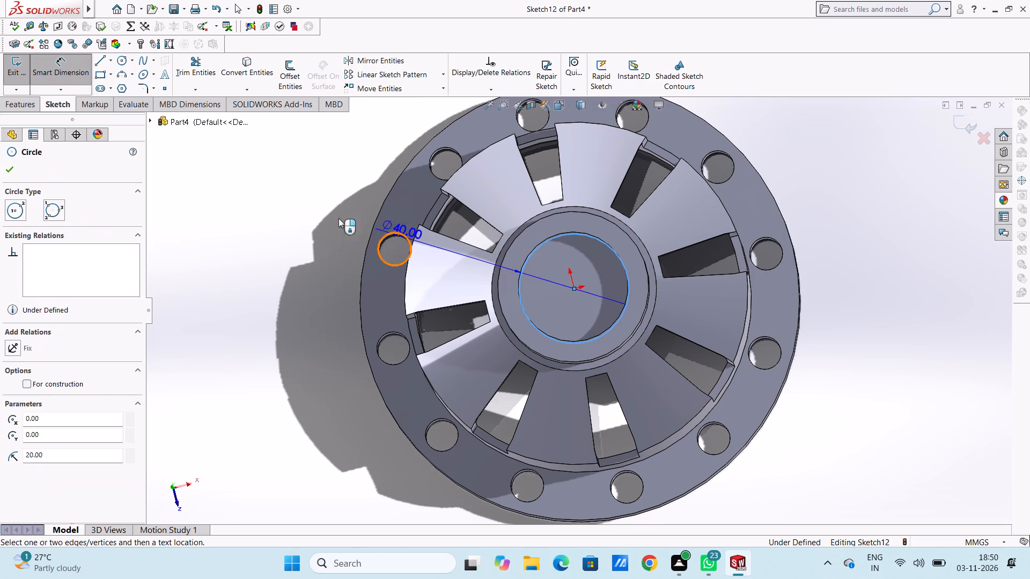
{"action": "left_click", "coordinate": [295, 204]}
{"action": "left_click", "coordinate": [253, 188]}
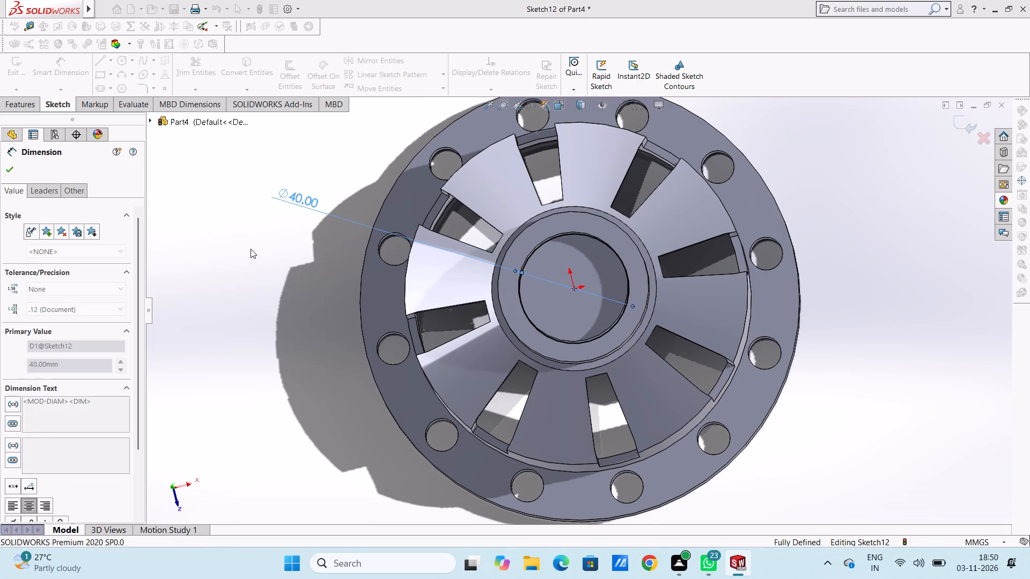
{"action": "left_click", "coordinate": [251, 253]}
Cut-extrude the circle 10 mm blind down into the dome's top.
{"action": "middle_click_drag", "start_coordinate": [329, 377], "coordinate": [322, 288]}
{"action": "scroll", "coordinate": [321, 291], "scroll_direction": "up", "scroll_amount": 4}
{"action": "middle_click_drag", "start_coordinate": [403, 376], "coordinate": [389, 287]}
{"action": "middle_click_drag", "start_coordinate": [410, 384], "coordinate": [397, 349]}
{"action": "left_click", "coordinate": [52, 75]}
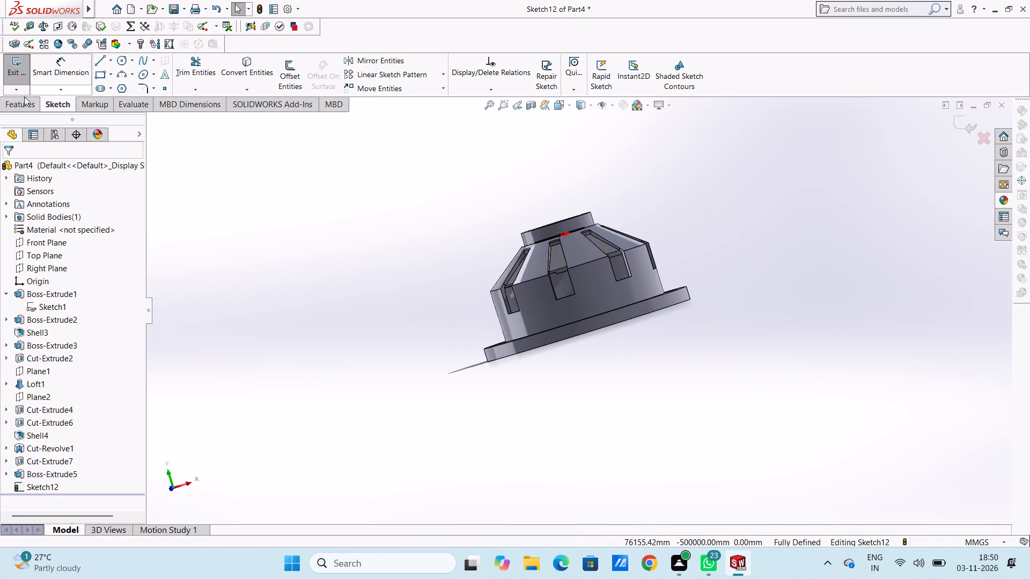
{"action": "left_click", "coordinate": [16, 104]}
{"action": "left_click", "coordinate": [186, 71]}
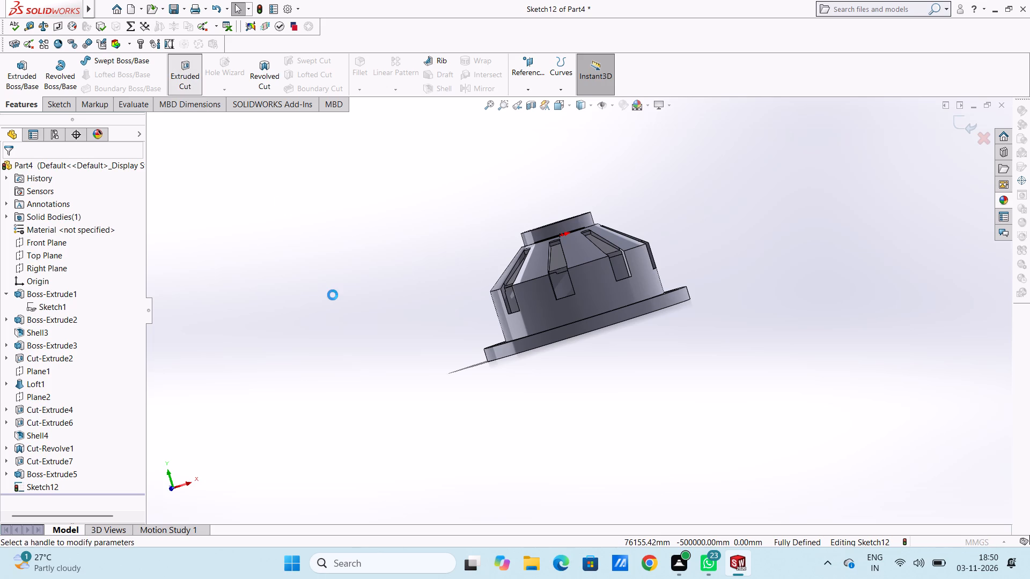
{"action": "left_click", "coordinate": [11, 168]}
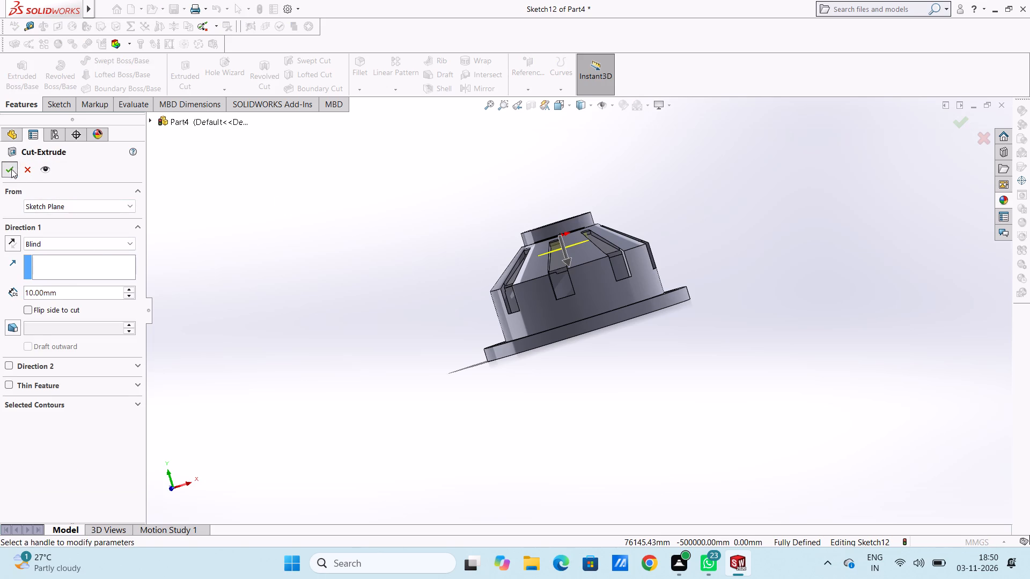
{"action": "left_click", "coordinate": [293, 269]}
Examine the cut opening and the raised ring from above and from the side.
{"action": "middle_click_drag", "start_coordinate": [329, 251], "coordinate": [398, 435]}
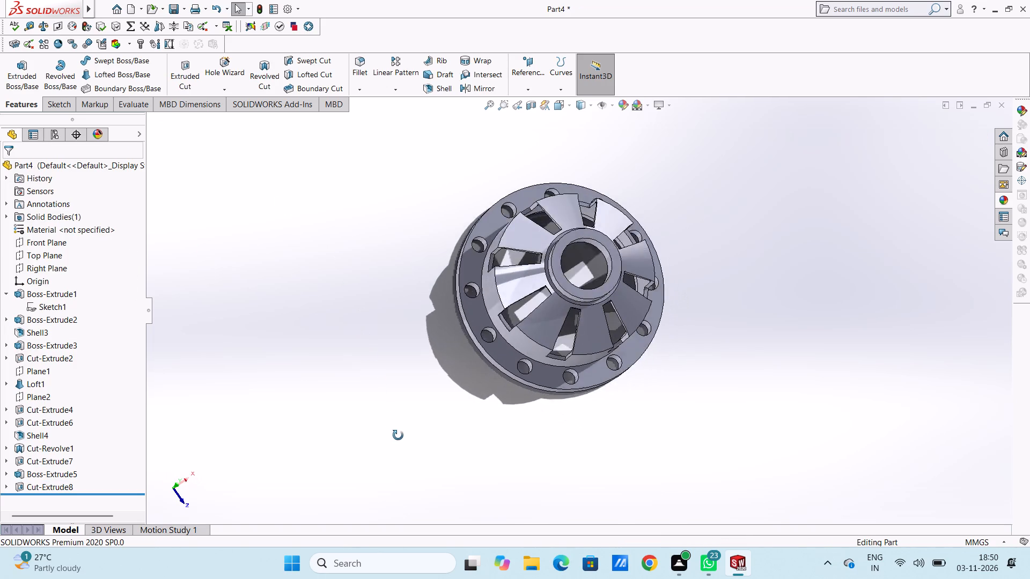
{"action": "middle_click_drag", "start_coordinate": [398, 435], "coordinate": [378, 306]}
{"action": "middle_click_drag", "start_coordinate": [423, 373], "coordinate": [424, 294]}
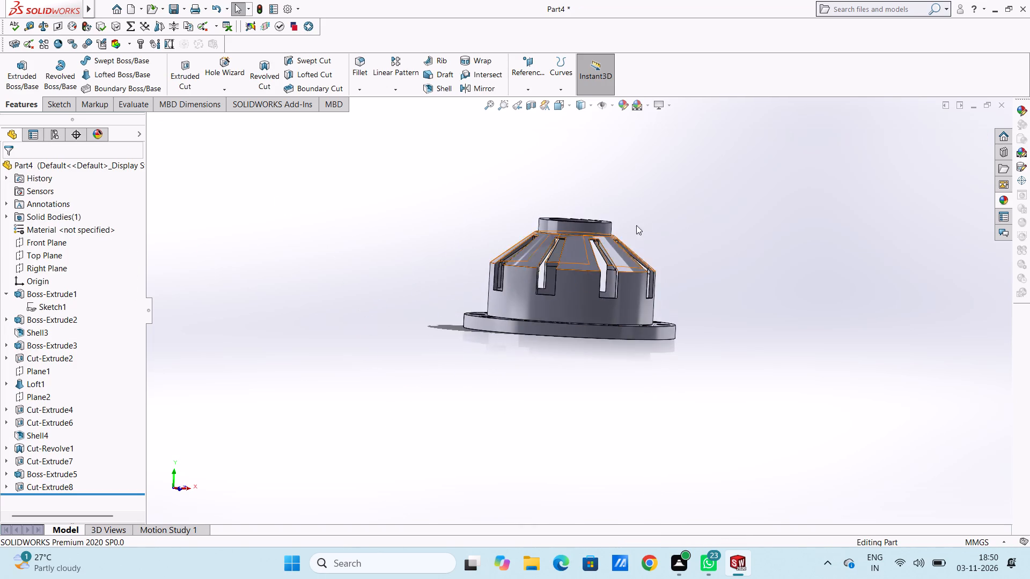
{"action": "scroll", "coordinate": [640, 221], "scroll_direction": "down", "scroll_amount": 4}
{"action": "middle_click_drag", "start_coordinate": [695, 362], "coordinate": [656, 346]}
{"action": "scroll", "coordinate": [656, 351], "scroll_direction": "up", "scroll_amount": 4}
{"action": "middle_click_drag", "start_coordinate": [600, 240], "coordinate": [568, 333]}
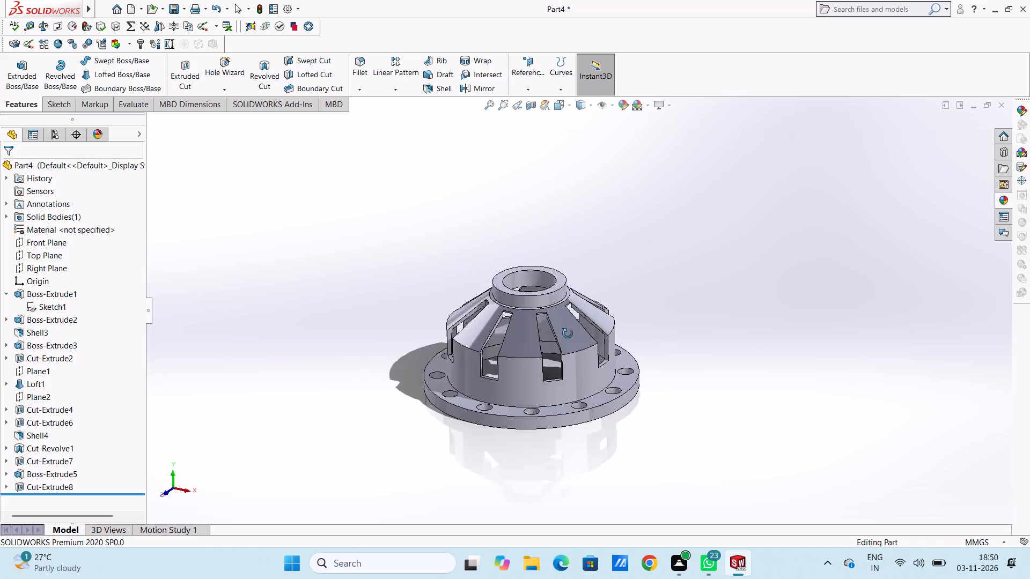
{"action": "middle_click_drag", "start_coordinate": [568, 333], "coordinate": [567, 341]}
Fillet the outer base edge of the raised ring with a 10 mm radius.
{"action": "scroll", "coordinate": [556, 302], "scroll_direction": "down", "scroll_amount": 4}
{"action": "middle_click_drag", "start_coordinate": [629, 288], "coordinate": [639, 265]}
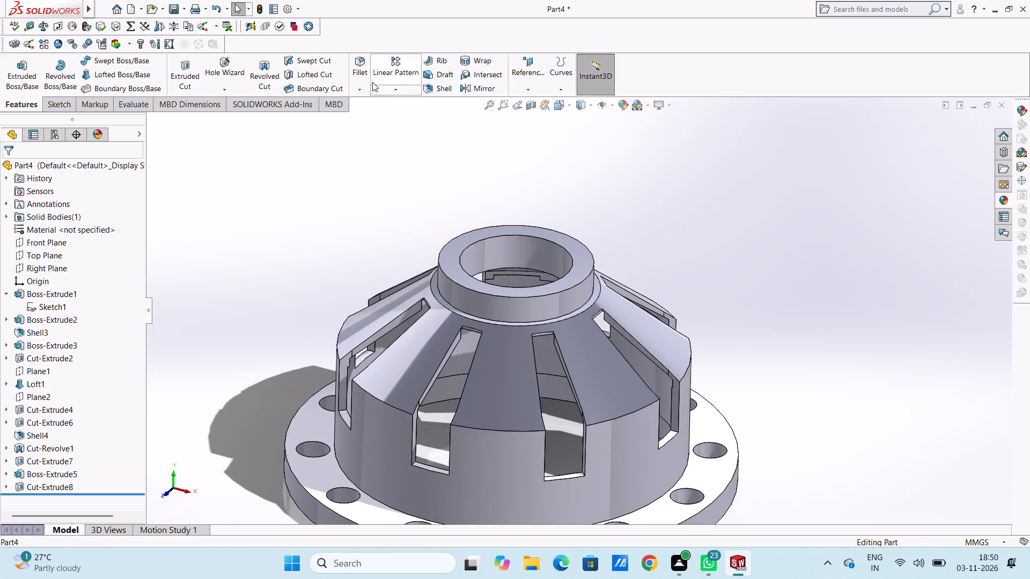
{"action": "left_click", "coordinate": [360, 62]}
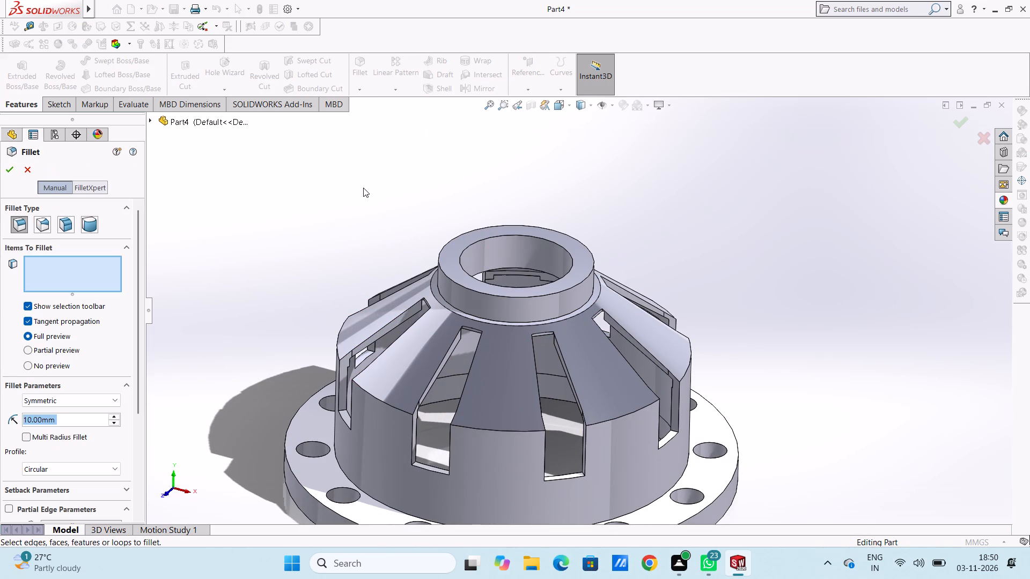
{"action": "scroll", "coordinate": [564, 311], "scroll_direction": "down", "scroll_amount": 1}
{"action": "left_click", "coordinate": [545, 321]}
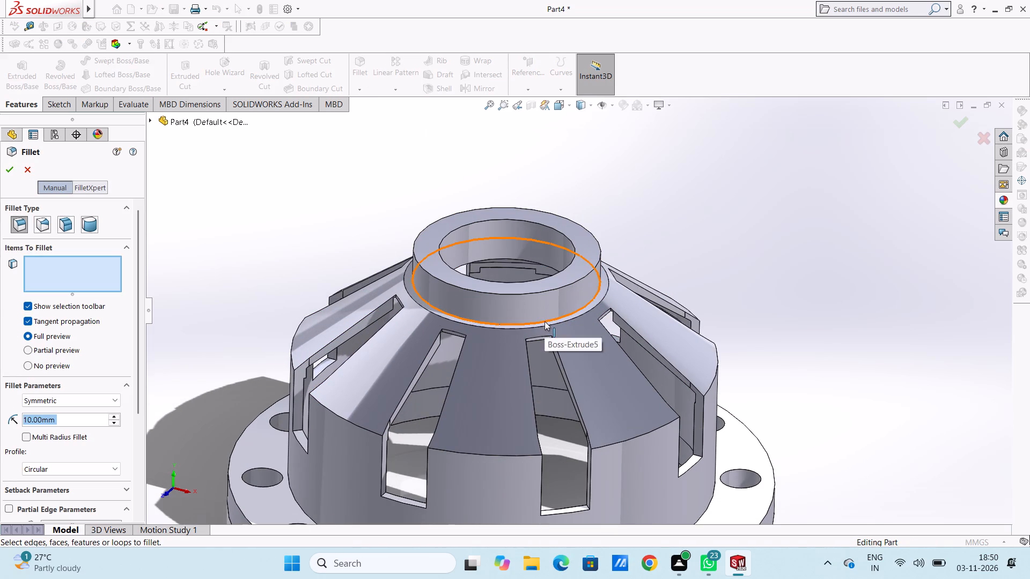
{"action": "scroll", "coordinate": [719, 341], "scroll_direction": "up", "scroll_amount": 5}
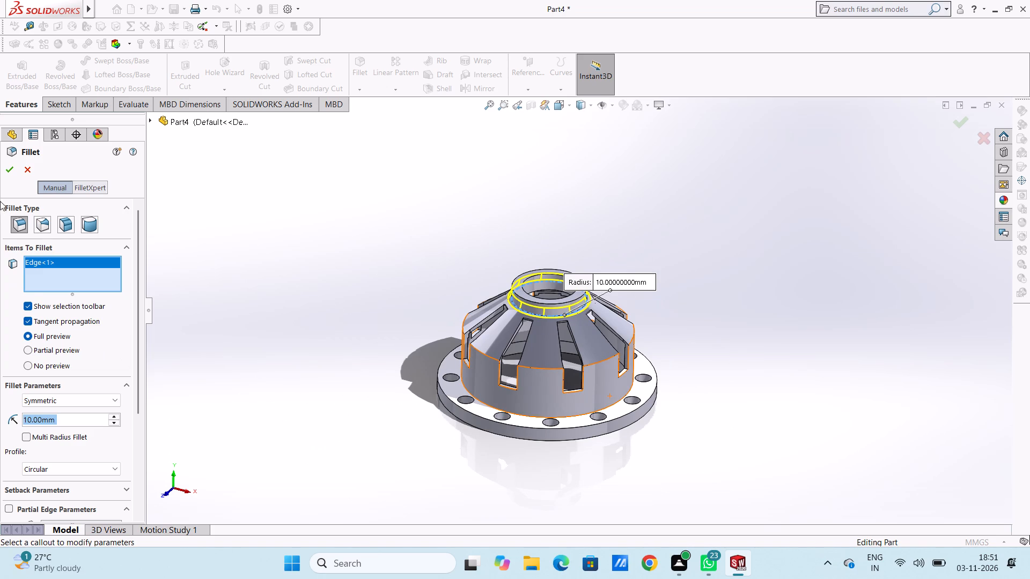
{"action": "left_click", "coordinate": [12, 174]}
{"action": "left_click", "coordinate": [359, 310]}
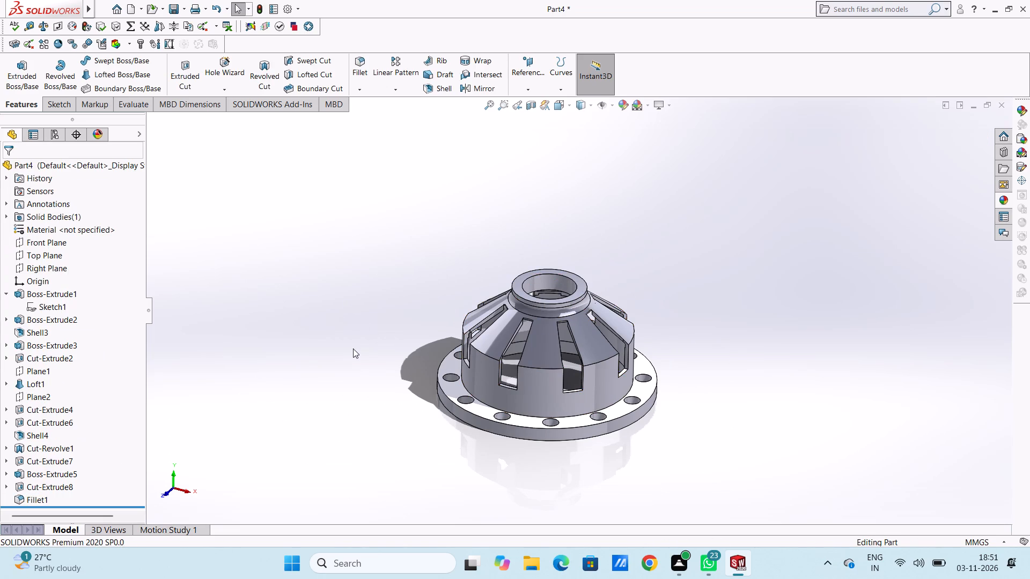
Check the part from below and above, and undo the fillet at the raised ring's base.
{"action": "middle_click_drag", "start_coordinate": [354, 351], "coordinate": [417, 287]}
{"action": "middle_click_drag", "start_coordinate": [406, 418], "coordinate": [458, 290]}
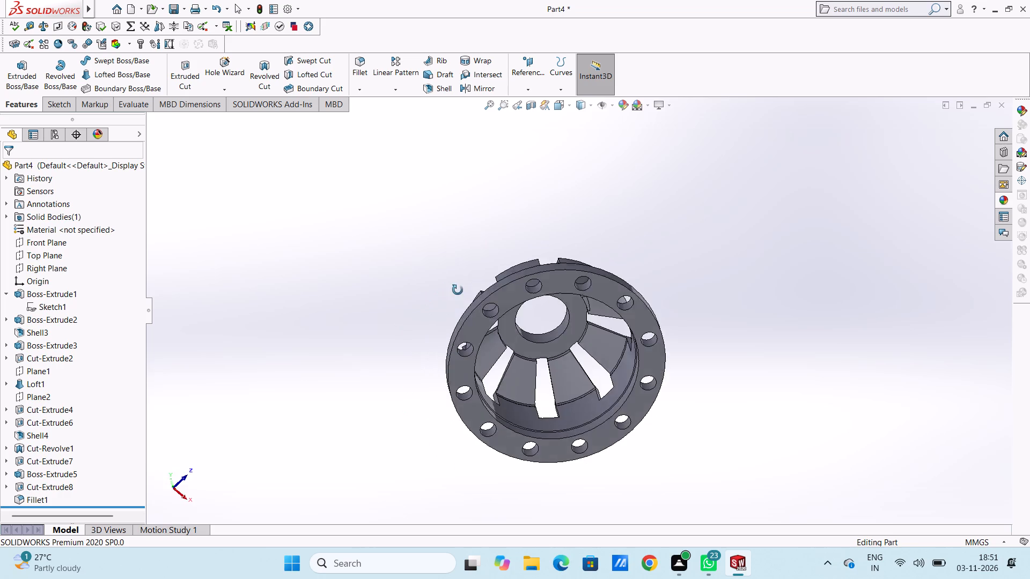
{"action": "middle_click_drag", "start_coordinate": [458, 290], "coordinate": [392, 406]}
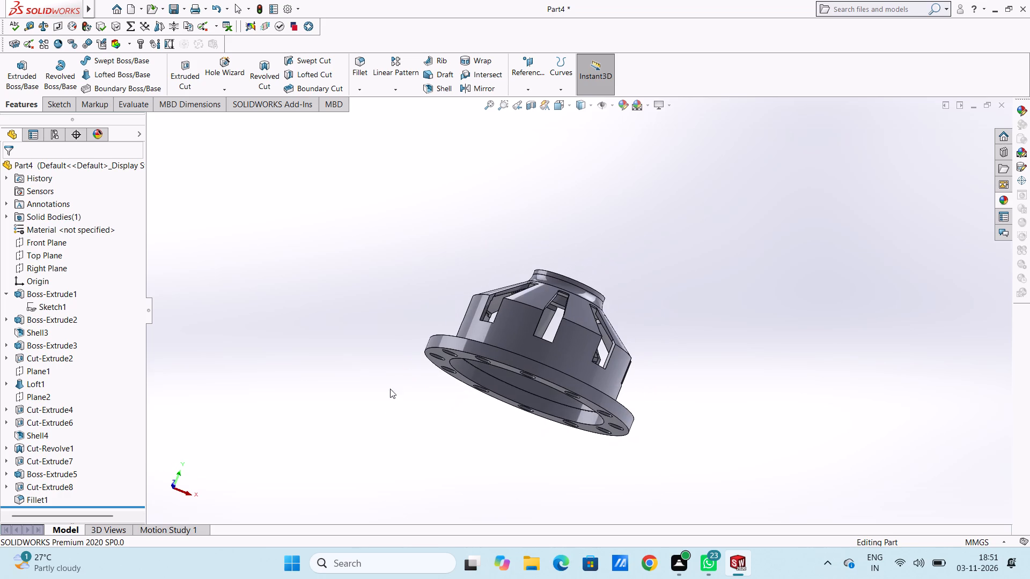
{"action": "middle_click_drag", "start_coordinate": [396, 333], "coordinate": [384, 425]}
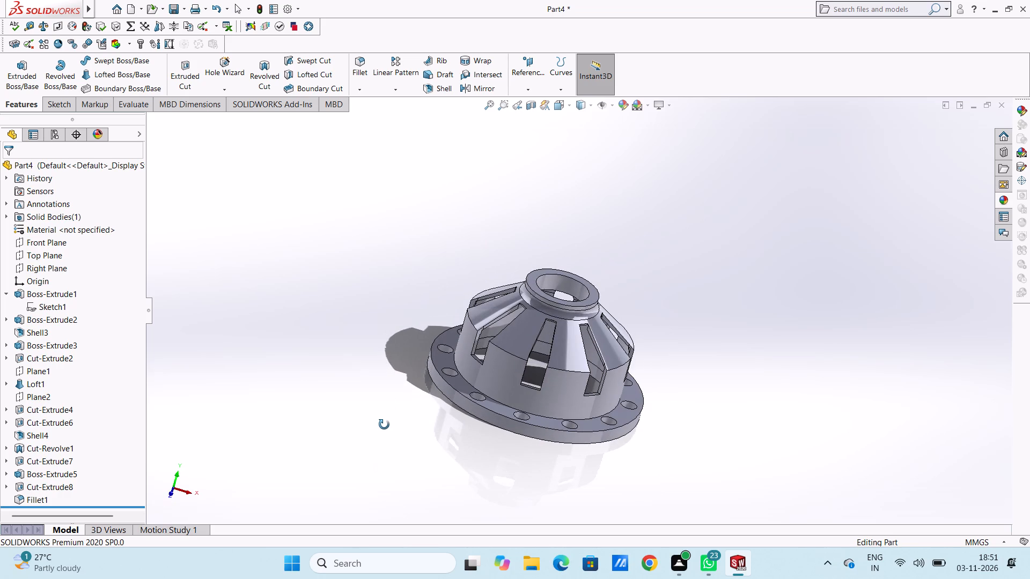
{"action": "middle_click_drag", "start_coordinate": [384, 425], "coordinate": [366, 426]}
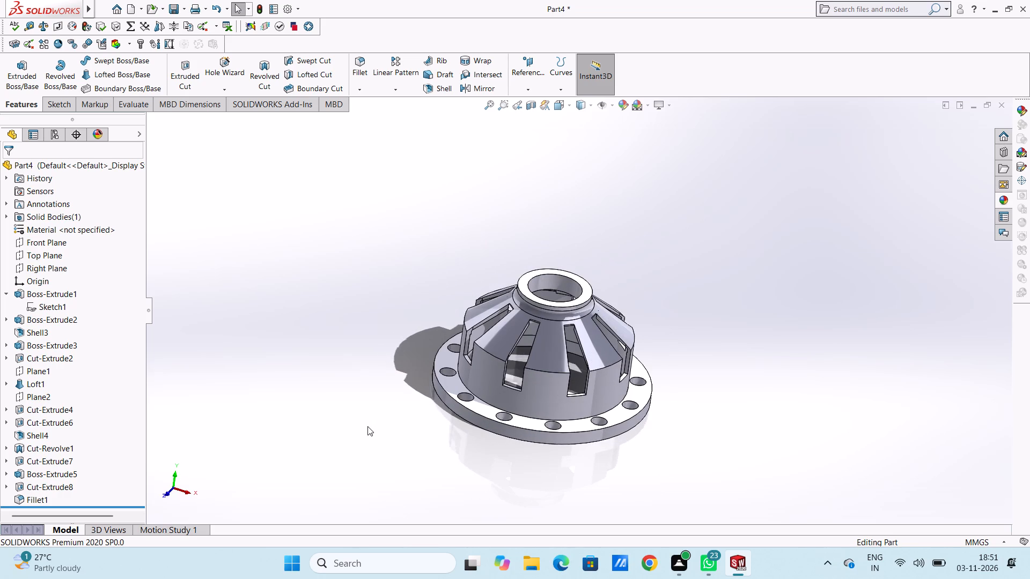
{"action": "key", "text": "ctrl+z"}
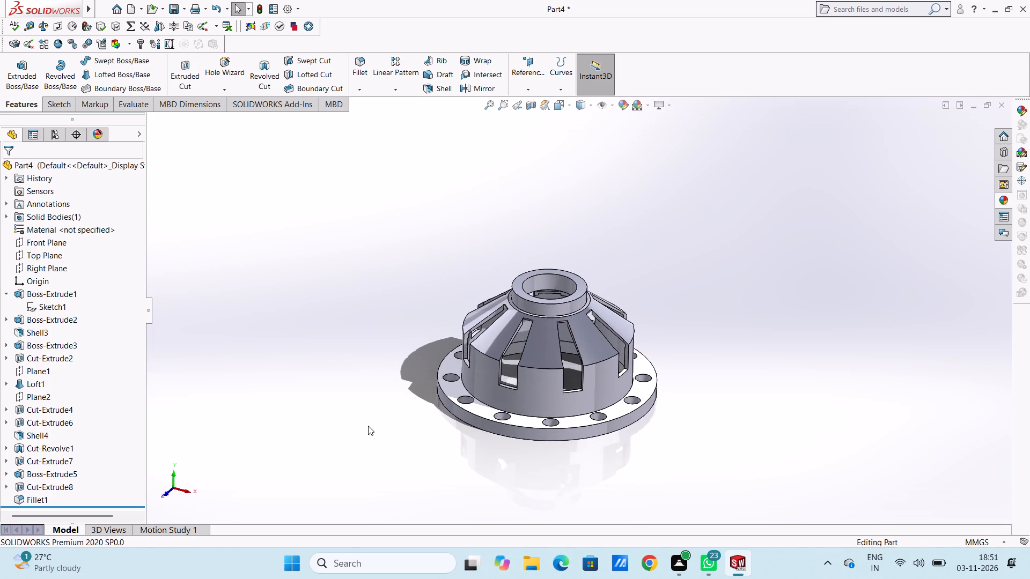
Start a new fillet on the raised ring's outer base edge and try radii of 15 mm and 20 mm.
{"action": "left_click", "coordinate": [362, 65]}
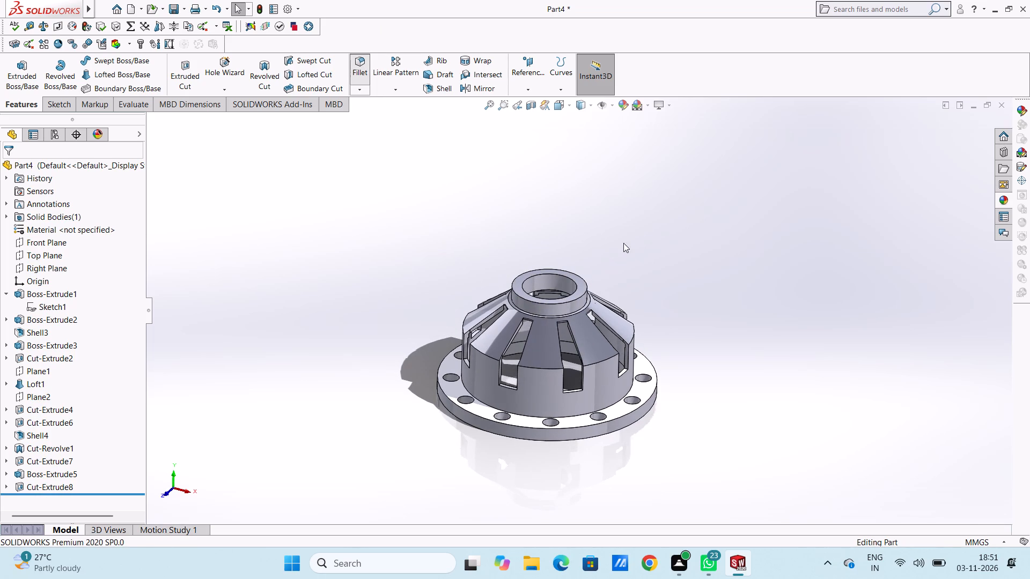
{"action": "middle_click_drag", "start_coordinate": [627, 256], "coordinate": [637, 403]}
{"action": "scroll", "coordinate": [581, 375], "scroll_direction": "down", "scroll_amount": 5}
{"action": "middle_click_drag", "start_coordinate": [568, 339], "coordinate": [569, 285]}
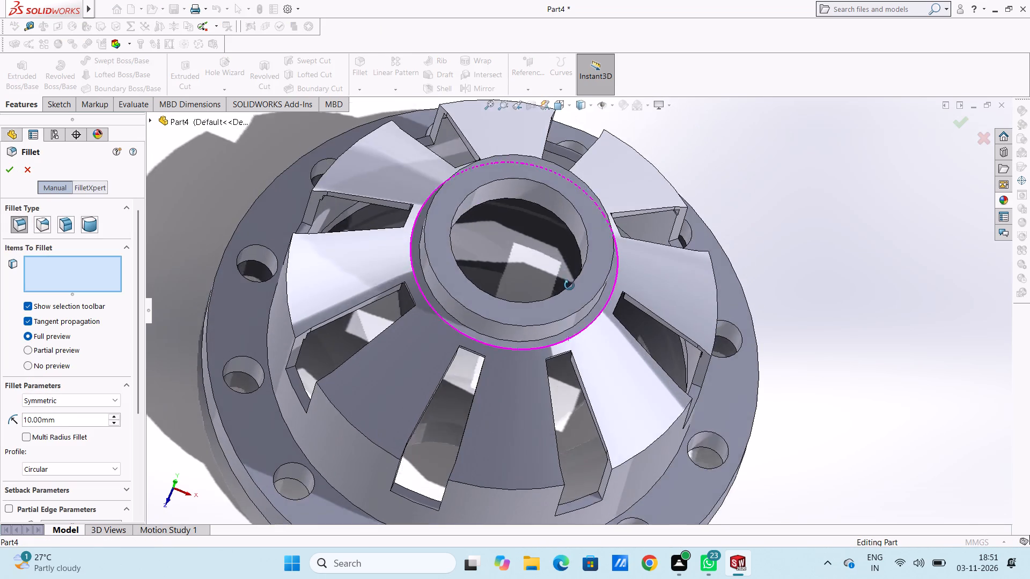
{"action": "middle_click_drag", "start_coordinate": [569, 285], "coordinate": [571, 285]}
{"action": "left_click", "coordinate": [525, 343]}
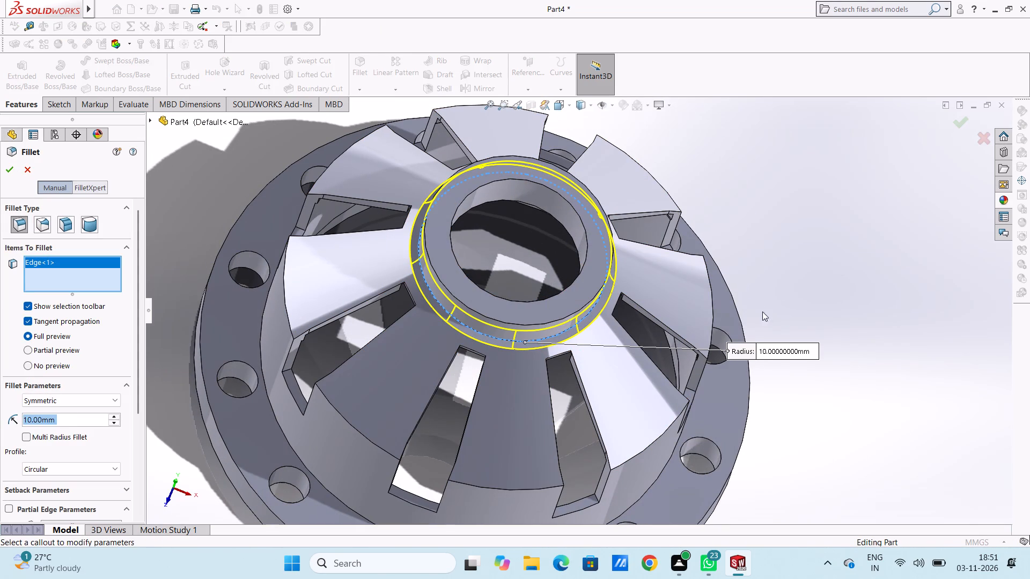
{"action": "type", "text": "15"}
{"action": "key", "text": "Return"}
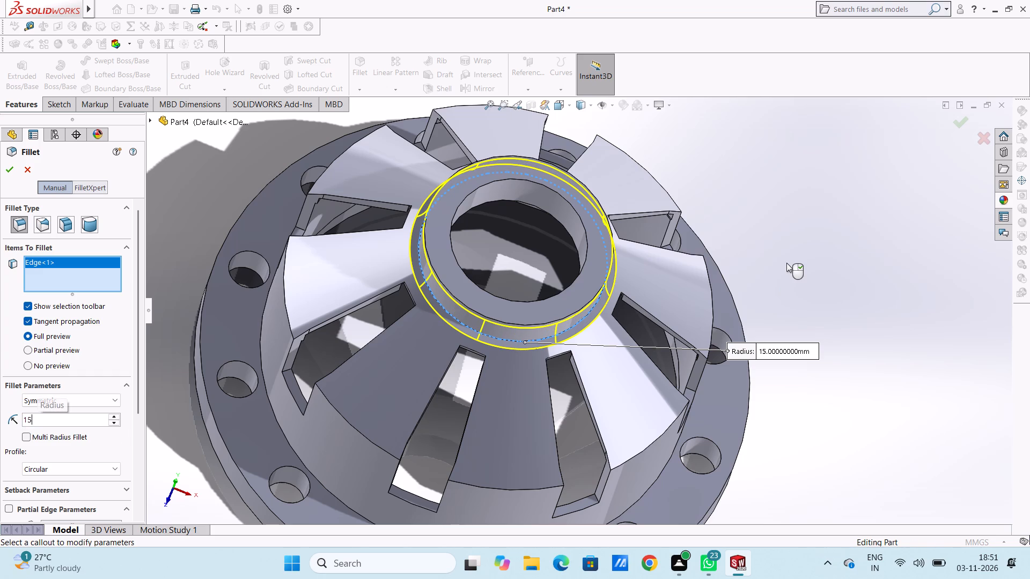
{"action": "type", "text": "20"}
{"action": "key", "text": "Return"}
Try radii of 25 mm and 22 mm for the ring's base fillet, and apply it at 21 mm.
{"action": "scroll", "coordinate": [795, 307], "scroll_direction": "up", "scroll_amount": 2}
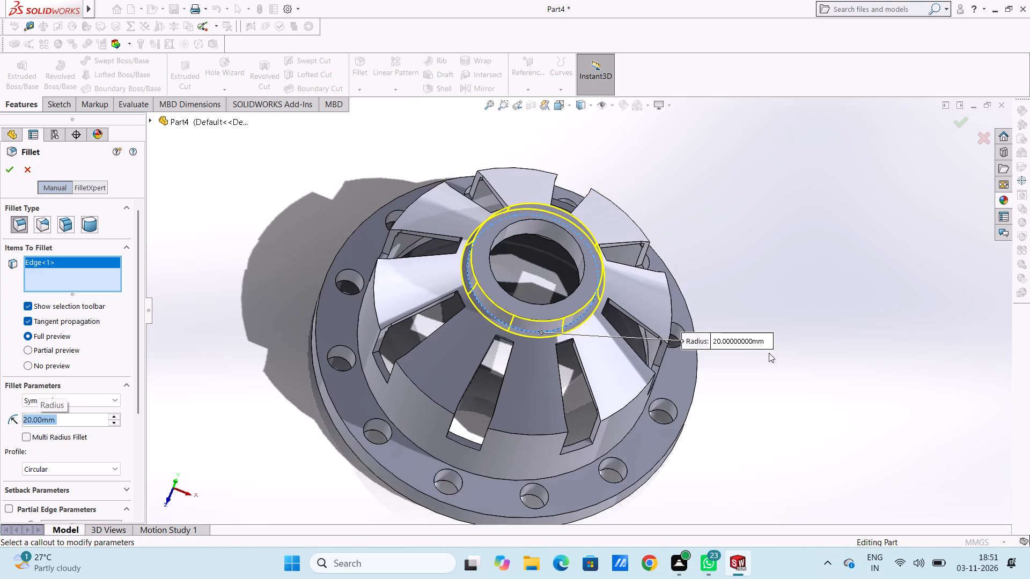
{"action": "scroll", "coordinate": [729, 379], "scroll_direction": "up", "scroll_amount": 1}
{"action": "middle_click_drag", "start_coordinate": [730, 379], "coordinate": [758, 283]}
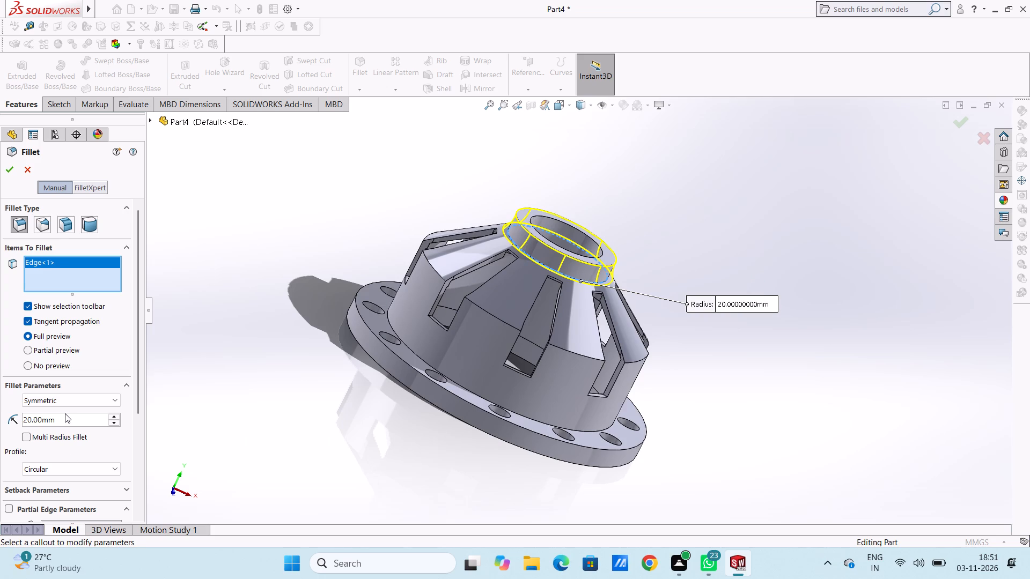
{"action": "double_click", "coordinate": [65, 412]}
{"action": "double_click", "coordinate": [67, 417]}
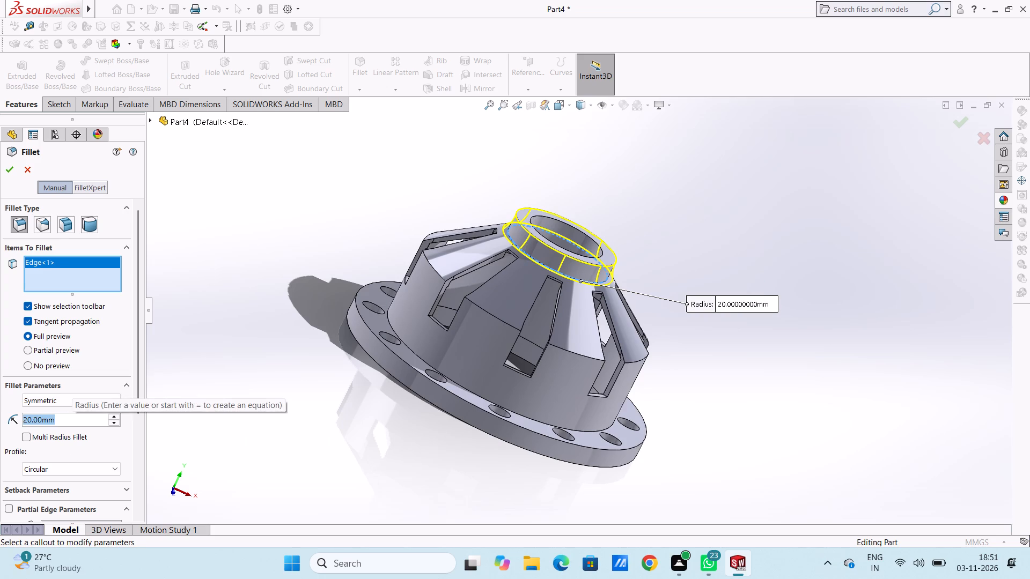
{"action": "type", "text": "25"}
{"action": "key", "text": "Return"}
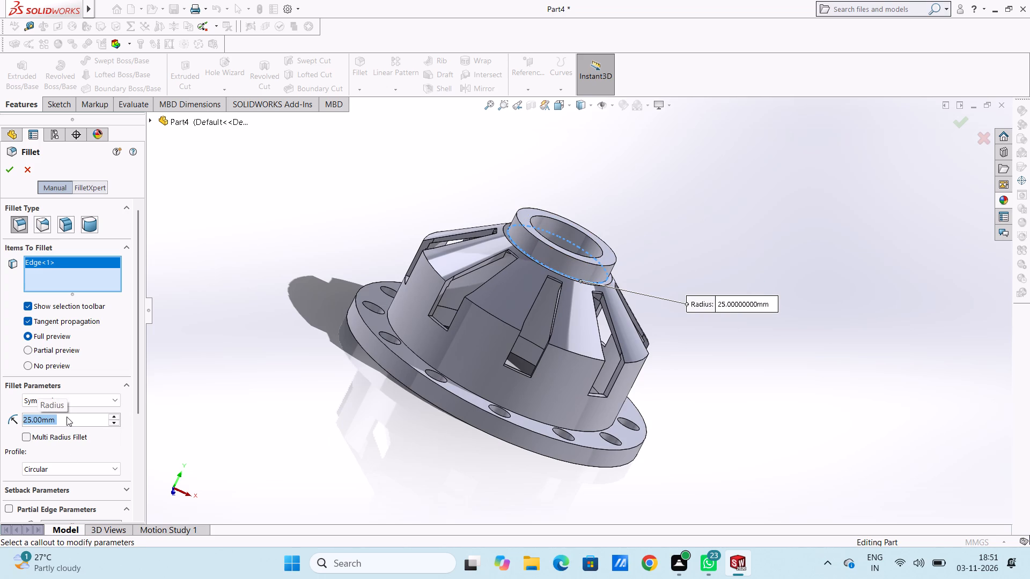
{"action": "type", "text": "21"}
{"action": "key", "text": "Return"}
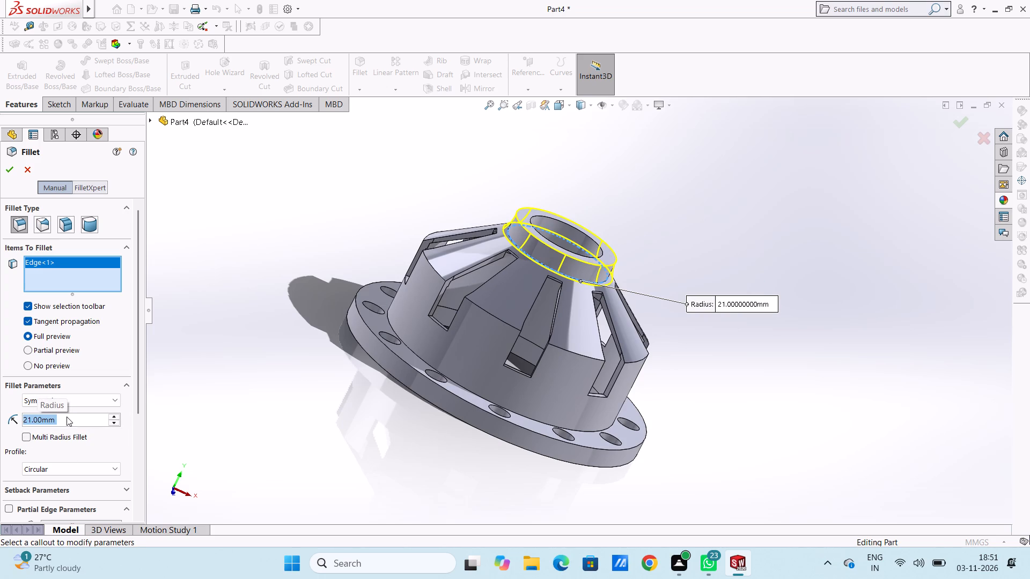
{"action": "type", "text": "22"}
{"action": "key", "text": "Return"}
{"action": "type", "text": "21"}
{"action": "key", "text": "Return"}
{"action": "left_click", "coordinate": [7, 173]}
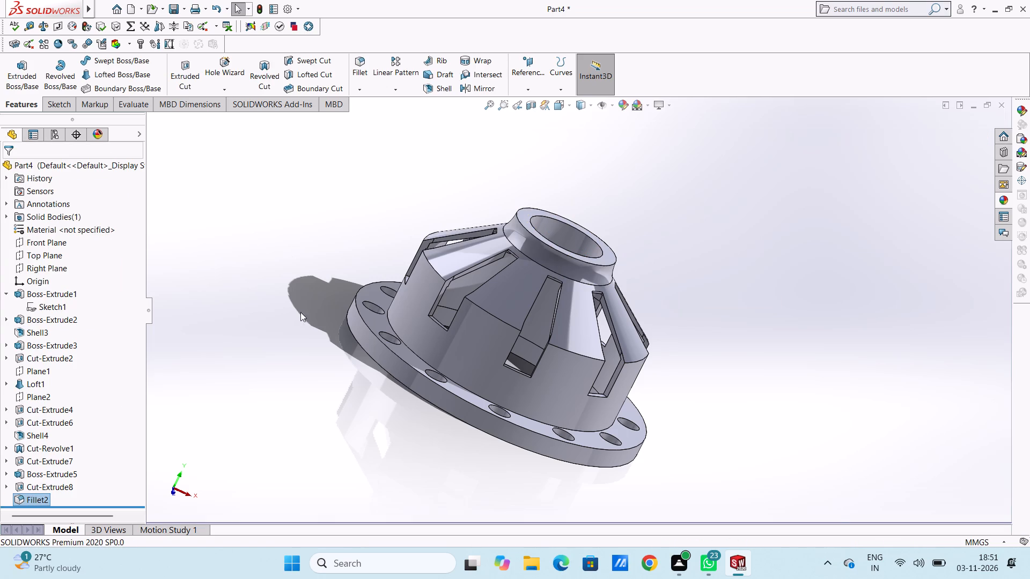
Fillet the top outer edge of the base flange with a 1 mm radius.
{"action": "scroll", "coordinate": [305, 330], "scroll_direction": "up", "scroll_amount": 2}
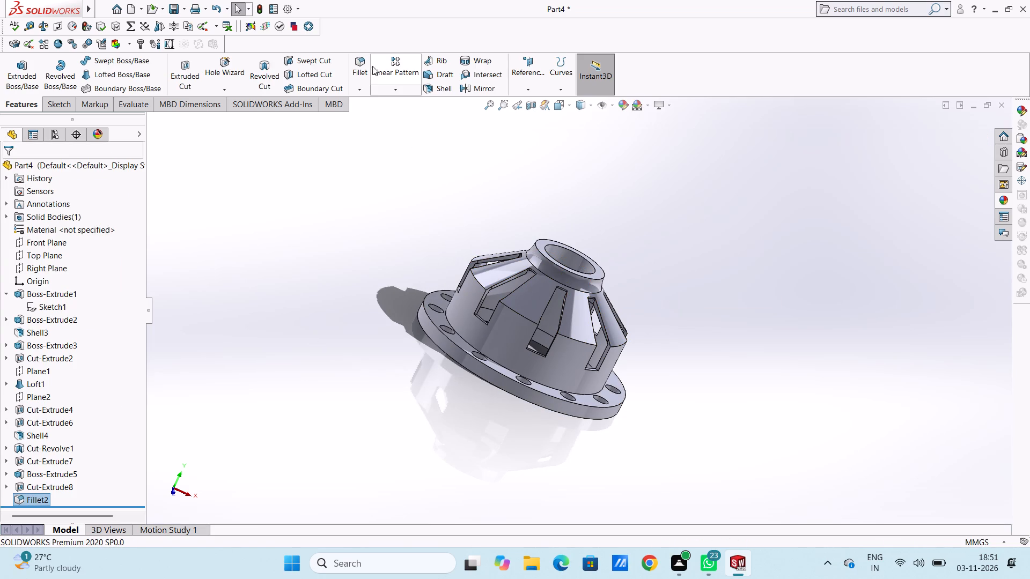
{"action": "left_click", "coordinate": [364, 55]}
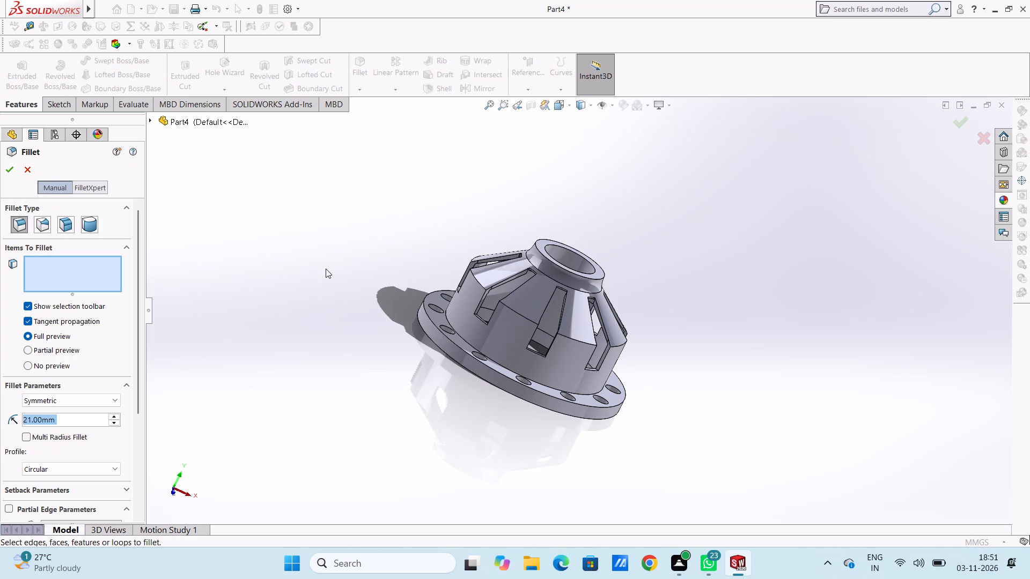
{"action": "key", "text": "1"}
{"action": "key", "text": "Return"}
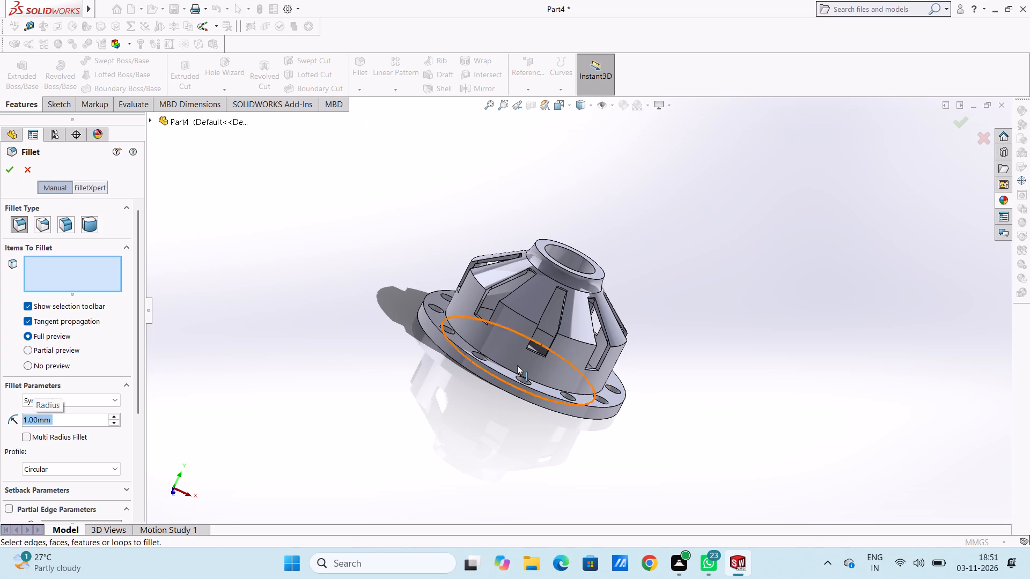
{"action": "middle_click_drag", "start_coordinate": [503, 380], "coordinate": [475, 418]}
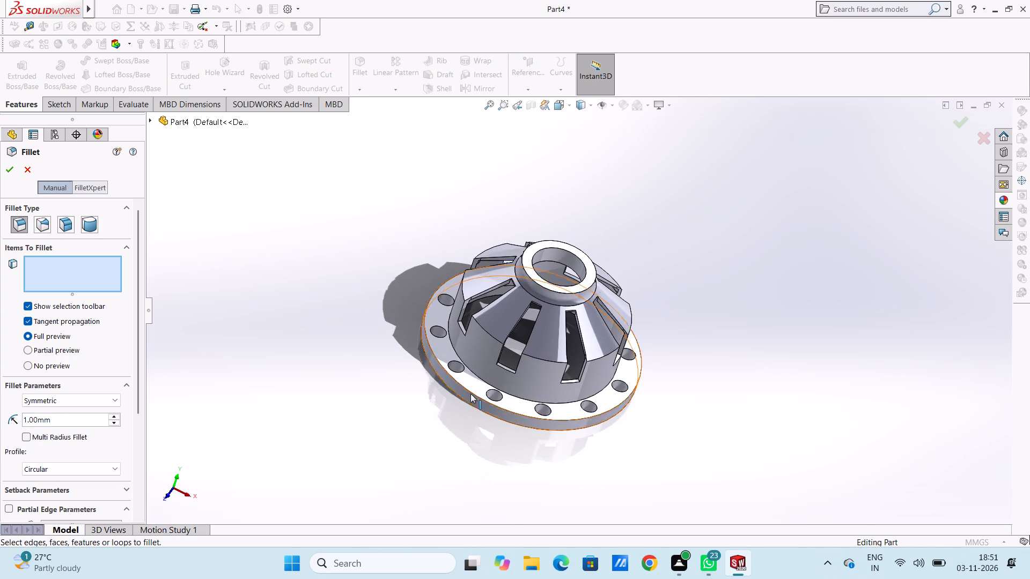
{"action": "left_click", "coordinate": [470, 392]}
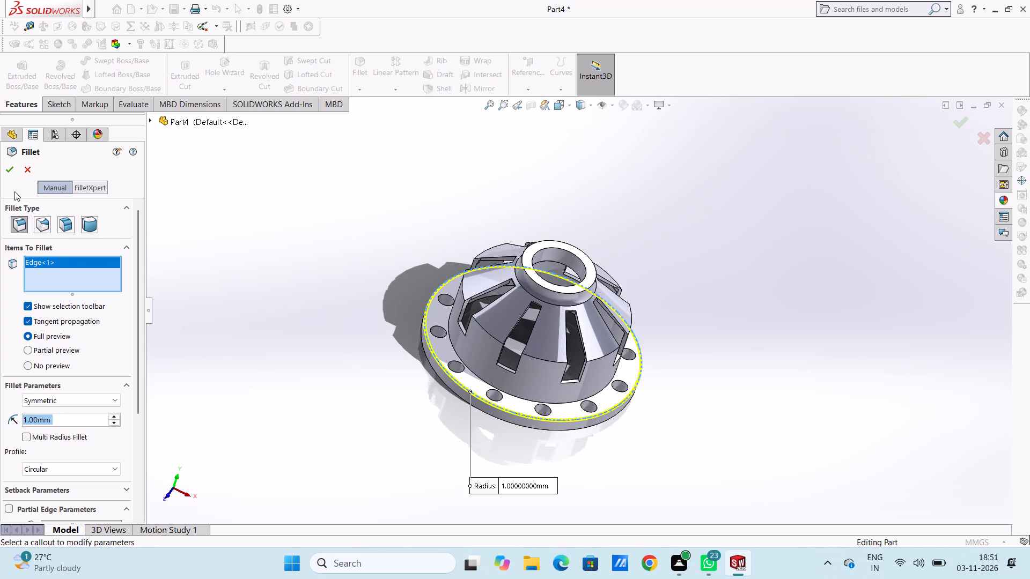
{"action": "left_click", "coordinate": [8, 173]}
Examine the filleted flange and dome from the side, from above and in the isometric view.
{"action": "middle_click_drag", "start_coordinate": [339, 404], "coordinate": [384, 342]}
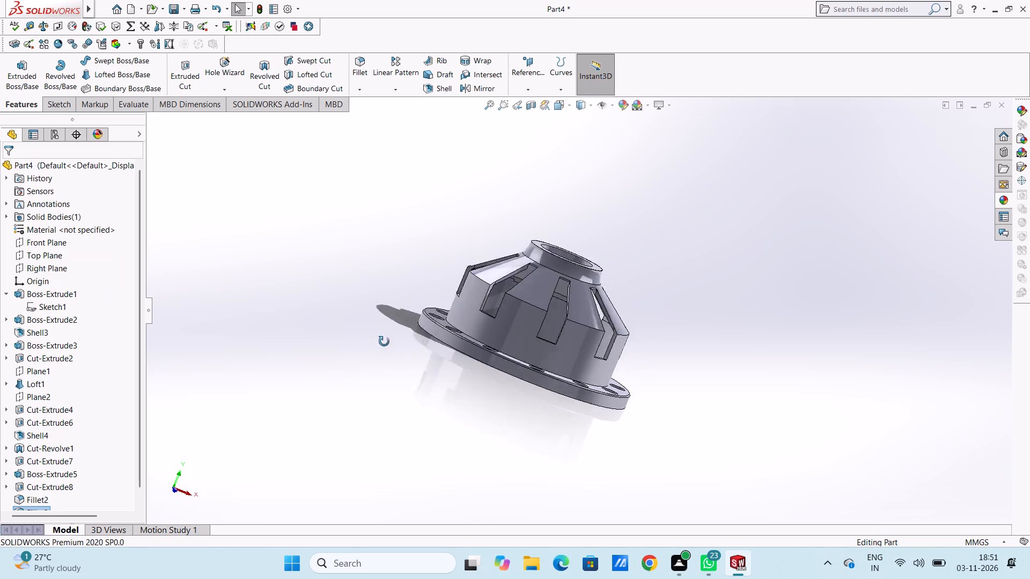
{"action": "middle_click_drag", "start_coordinate": [384, 342], "coordinate": [401, 461]}
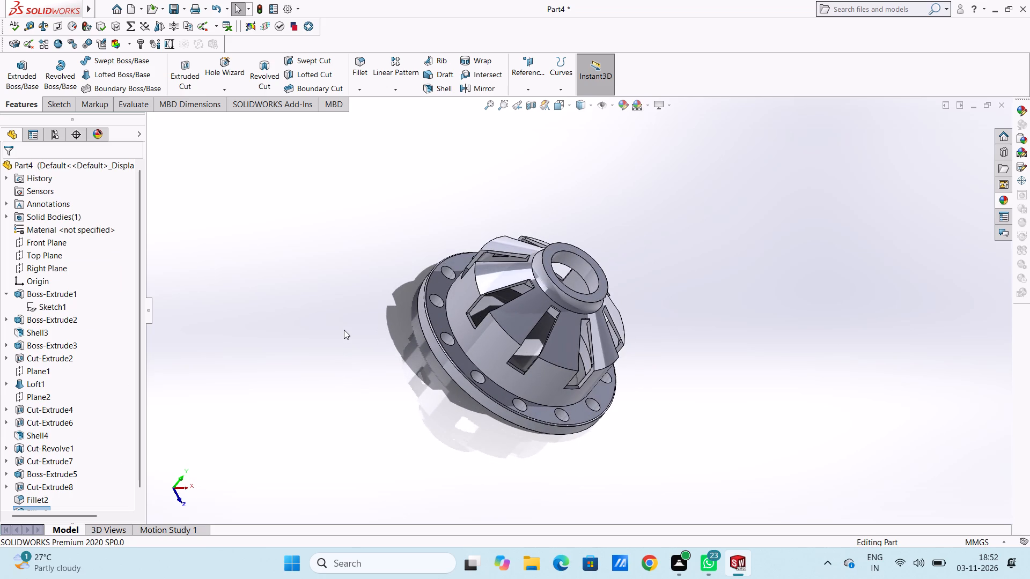
{"action": "key", "text": "ctrl+7"}
{"action": "key", "text": "Escape"}
{"action": "key", "text": "Escape"}
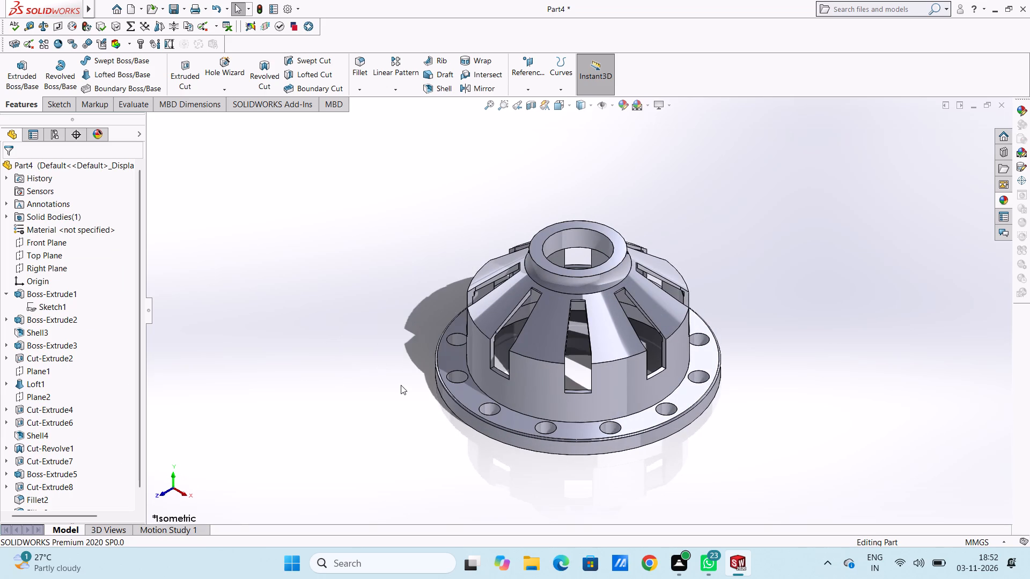
{"action": "scroll", "coordinate": [596, 409], "scroll_direction": "up", "scroll_amount": 3}
{"action": "scroll", "coordinate": [645, 270], "scroll_direction": "down", "scroll_amount": 3}
{"action": "scroll", "coordinate": [569, 348], "scroll_direction": "up", "scroll_amount": 2}
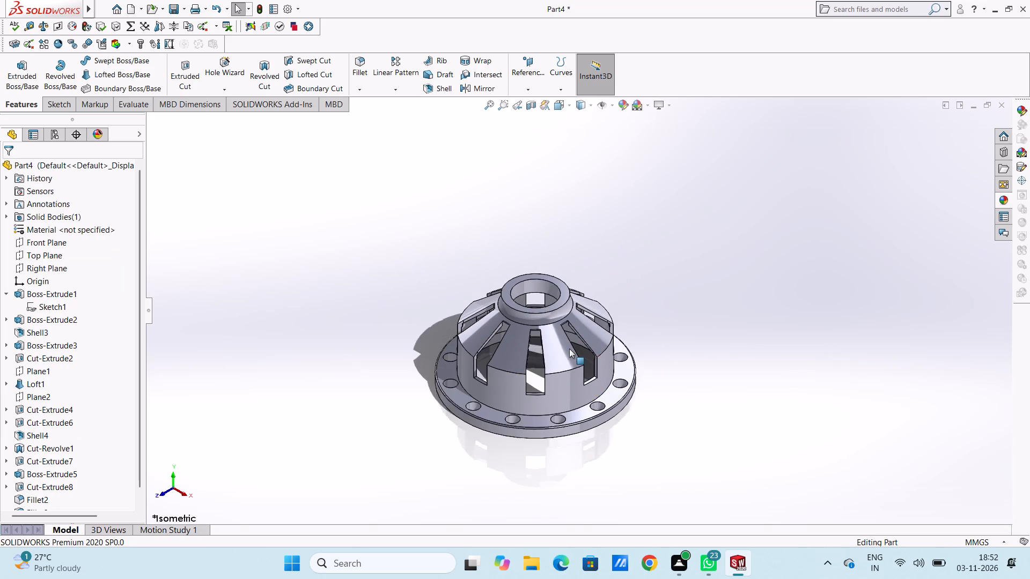
{"action": "scroll", "coordinate": [569, 348], "scroll_direction": "up", "scroll_amount": 1}
{"action": "scroll", "coordinate": [491, 390], "scroll_direction": "down", "scroll_amount": 3}
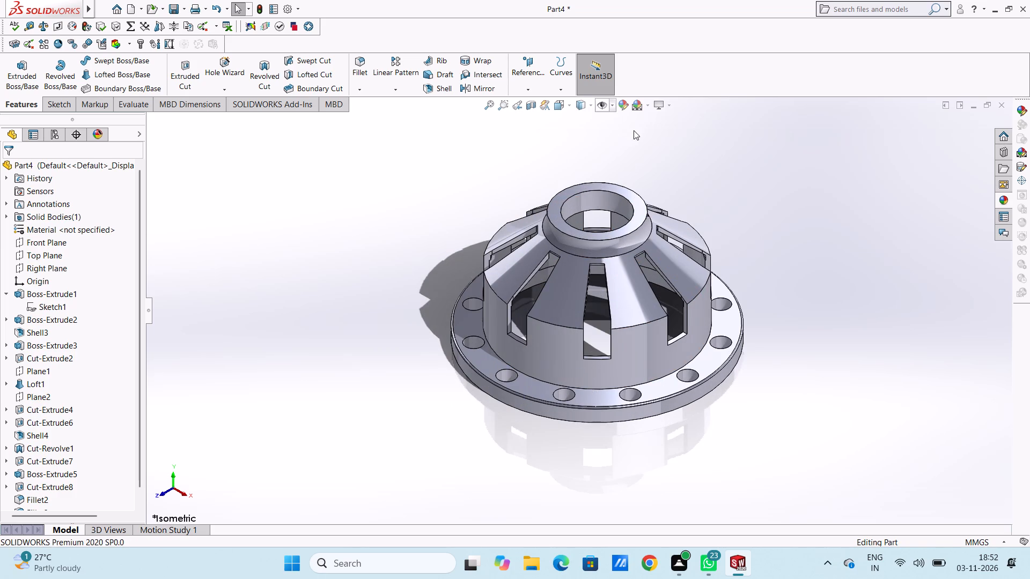
Try yellow and yellow-green appearances on the whole part, and apply light grey with RGB values of 192.
{"action": "left_click", "coordinate": [620, 105]}
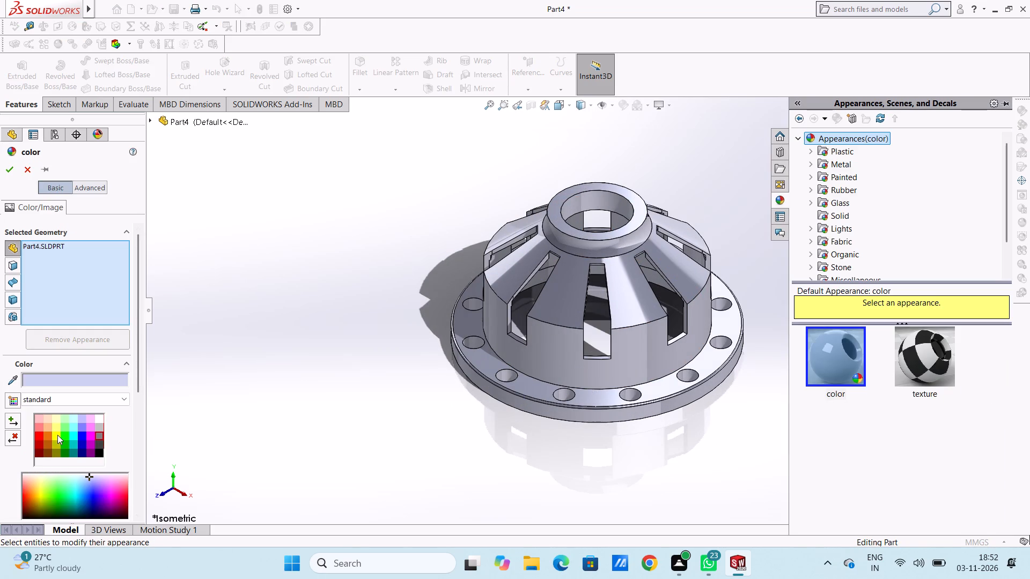
{"action": "left_click", "coordinate": [52, 434]}
{"action": "scroll", "coordinate": [86, 429], "scroll_direction": "down", "scroll_amount": 4}
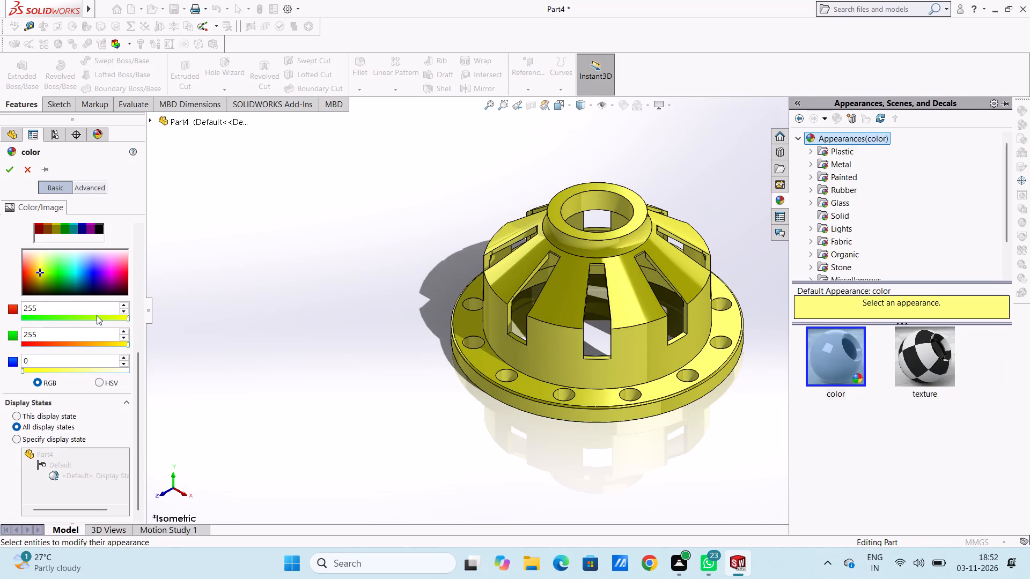
{"action": "left_click", "coordinate": [95, 321]}
{"action": "scroll", "coordinate": [106, 301], "scroll_direction": "up", "scroll_amount": 2}
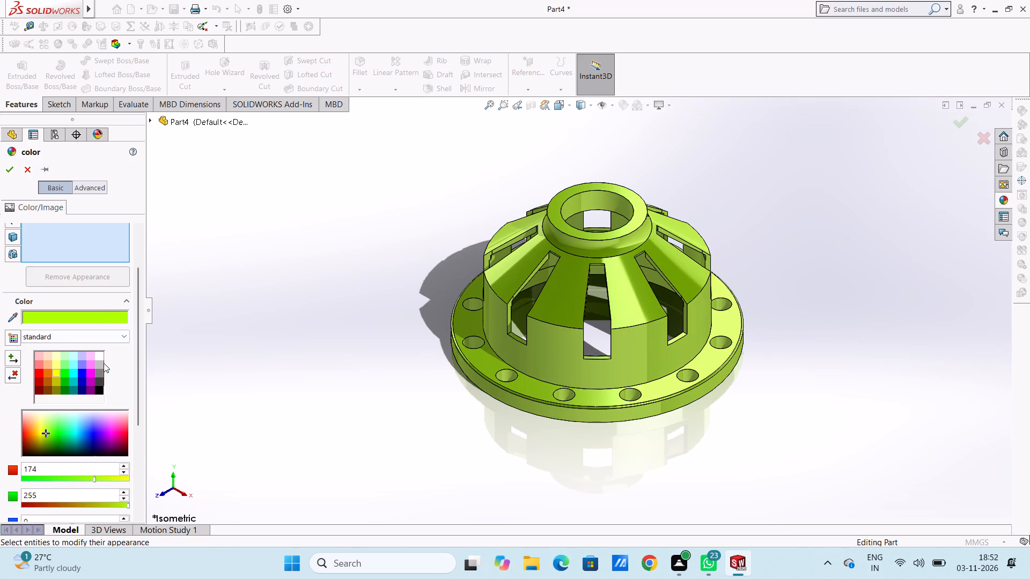
{"action": "left_click", "coordinate": [99, 361]}
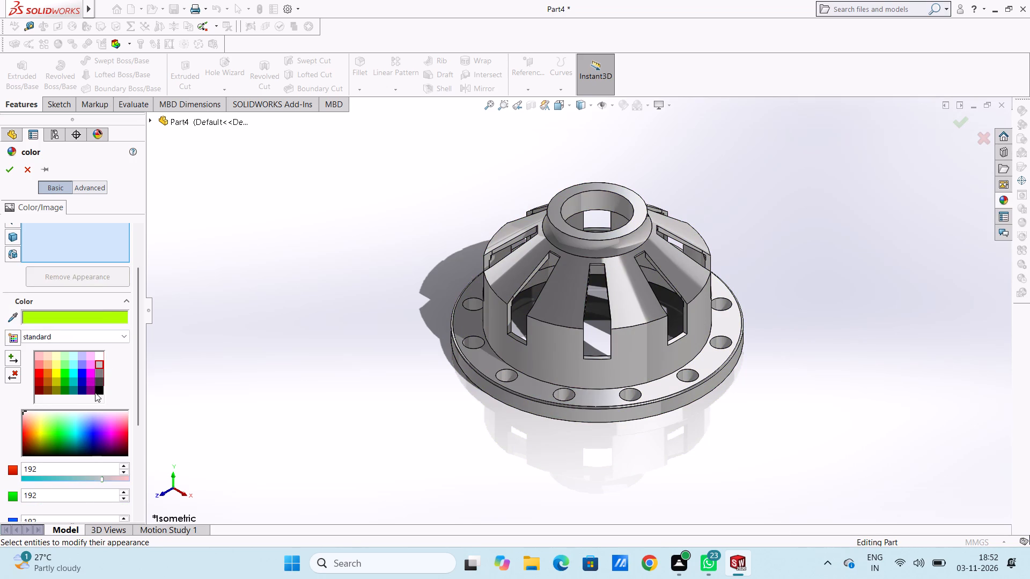
{"action": "left_click", "coordinate": [11, 170]}
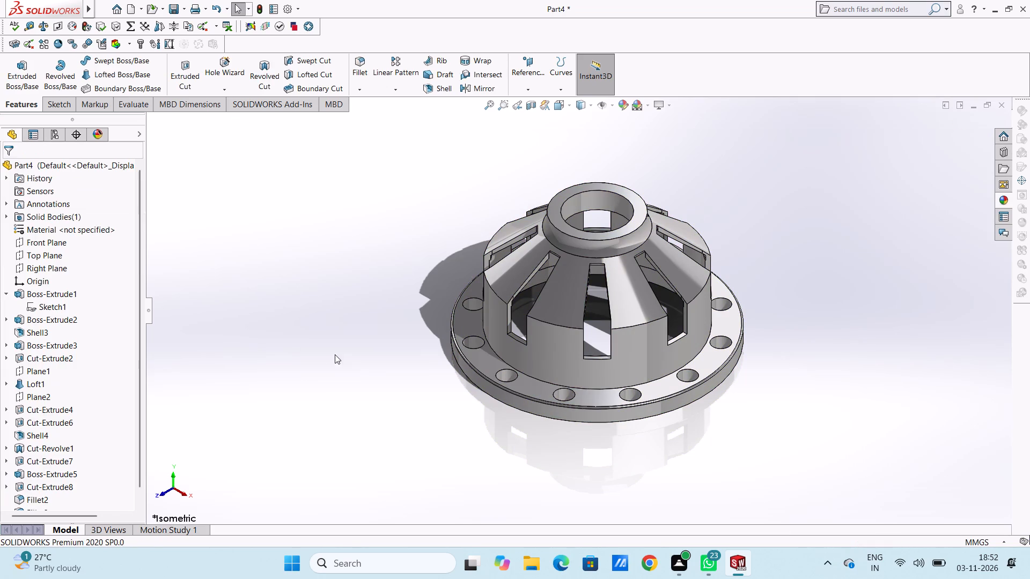
Examine the recoloured part from an oblique angle and in the isometric view.
{"action": "middle_click_drag", "start_coordinate": [339, 355], "coordinate": [359, 372]}
{"action": "middle_click_drag", "start_coordinate": [359, 372], "coordinate": [364, 376]}
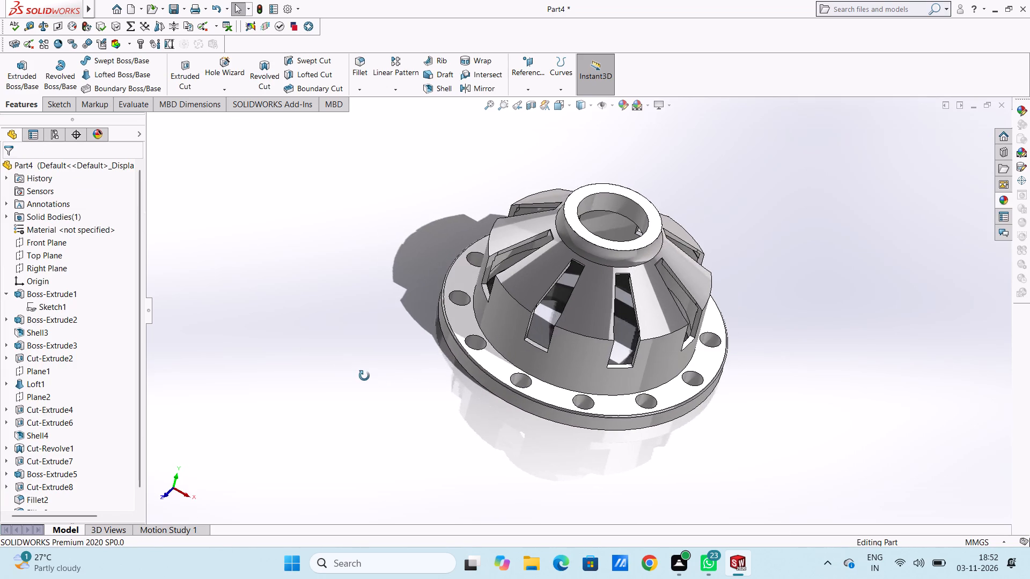
{"action": "middle_click_drag", "start_coordinate": [364, 376], "coordinate": [376, 387]}
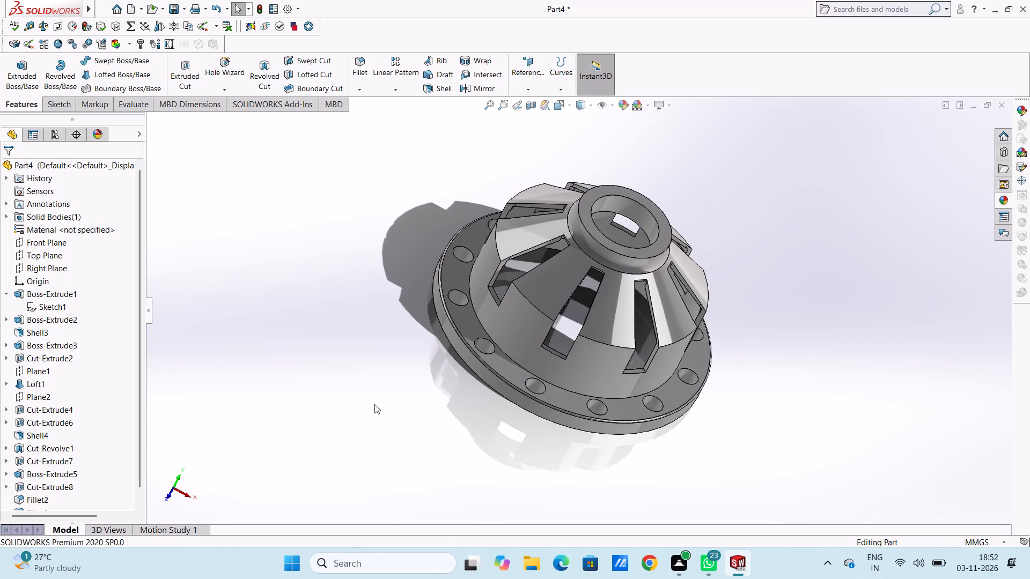
{"action": "key", "text": "ctrl+7"}
{"action": "key", "text": "Escape"}
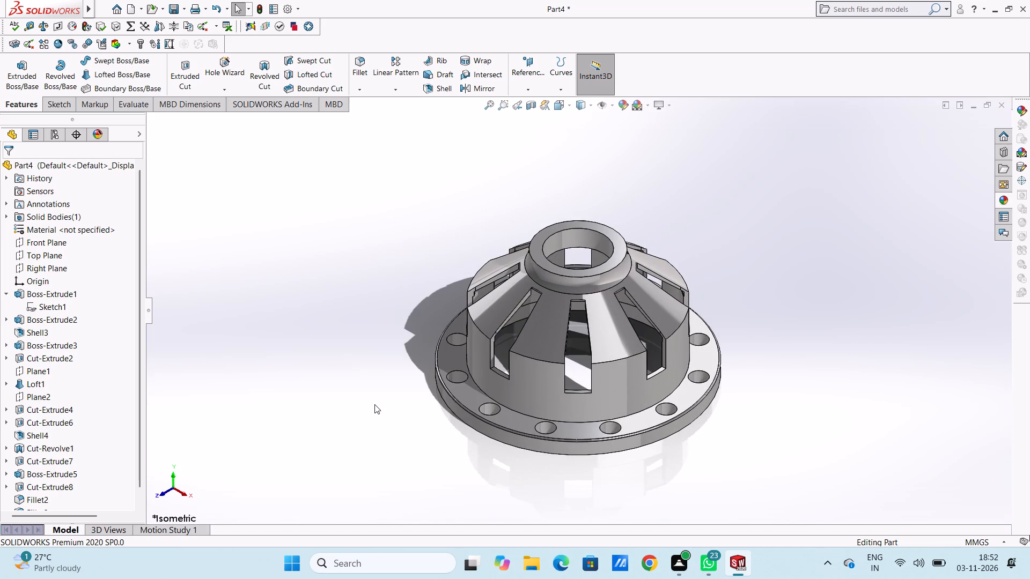
{"action": "scroll", "coordinate": [481, 385], "scroll_direction": "up", "scroll_amount": 3}
{"action": "scroll", "coordinate": [528, 389], "scroll_direction": "down", "scroll_amount": 2}
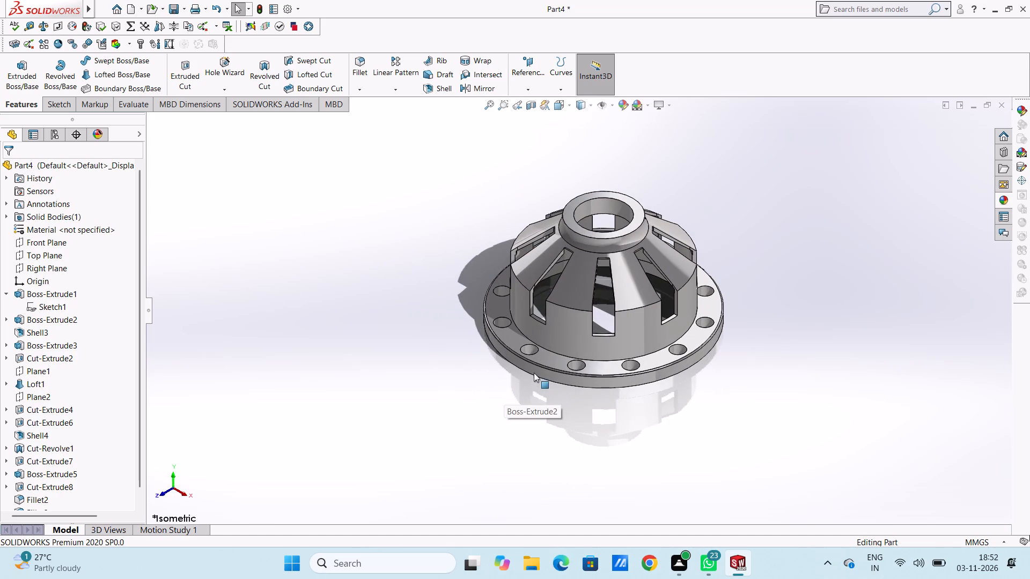
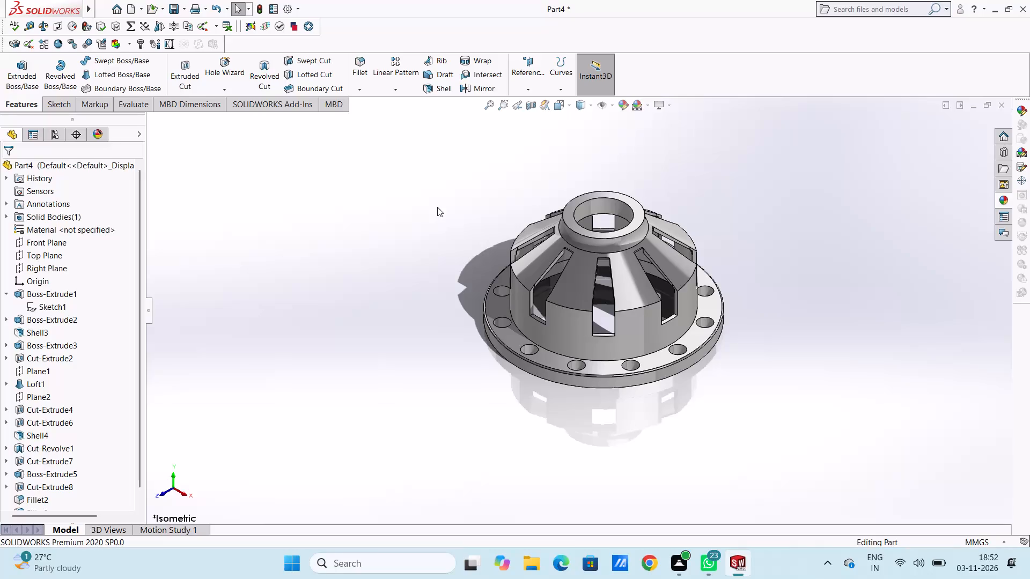
Save the part in the Documents folder as "160mm Flanged Conical Cage Coupling Ø40 Bore" in SOLIDWORKS Part format.
{"action": "key", "text": "ctrl+s"}
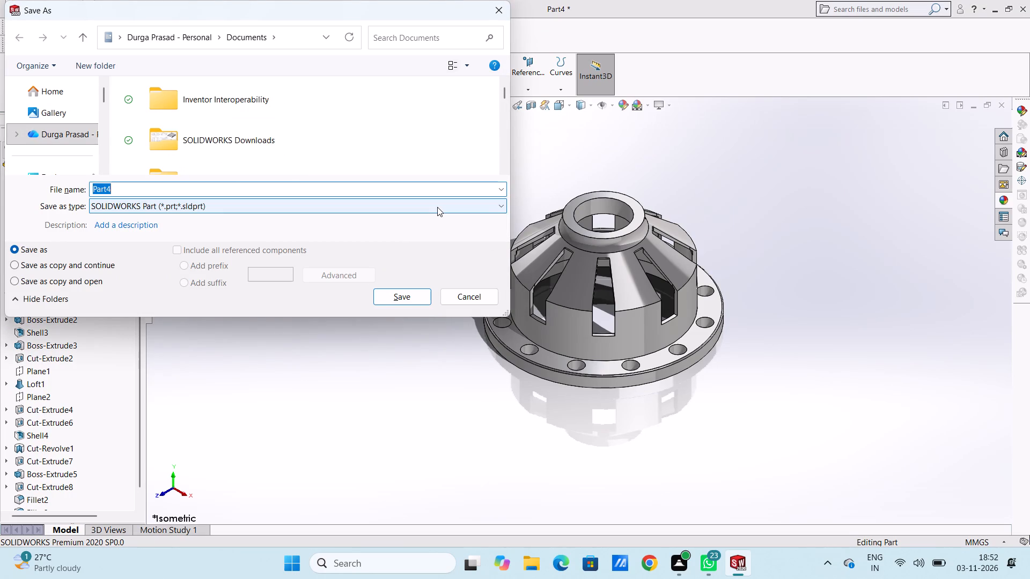
{"action": "key", "text": "ctrl+v"}
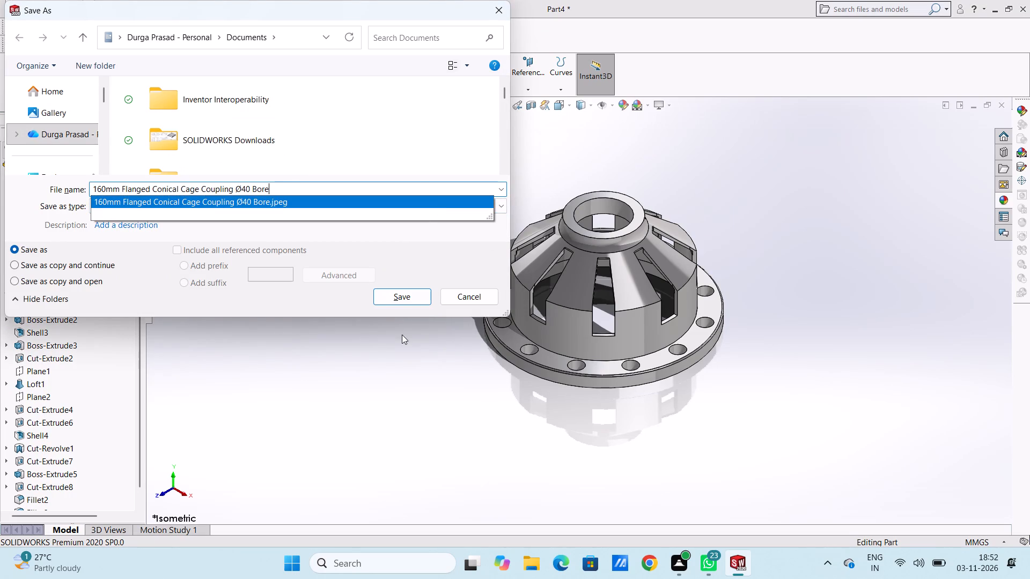
{"action": "left_click", "coordinate": [407, 299]}
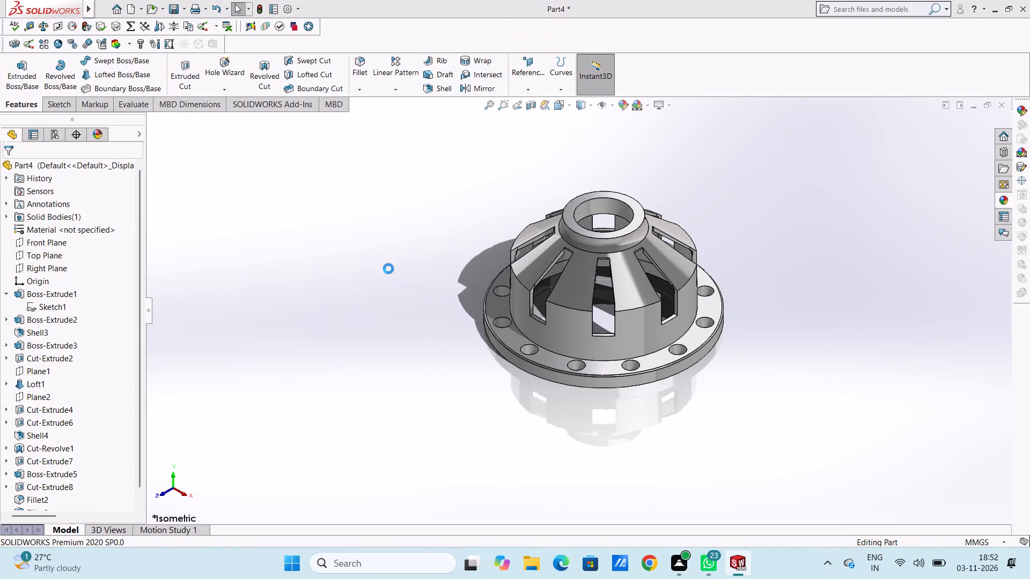
Save a PDF version of the part in the Documents folder under the name "160mm Flanged Conical Cage Coupling Ø40 Bore".
{"action": "left_click", "coordinate": [183, 9]}
{"action": "left_click", "coordinate": [195, 38]}
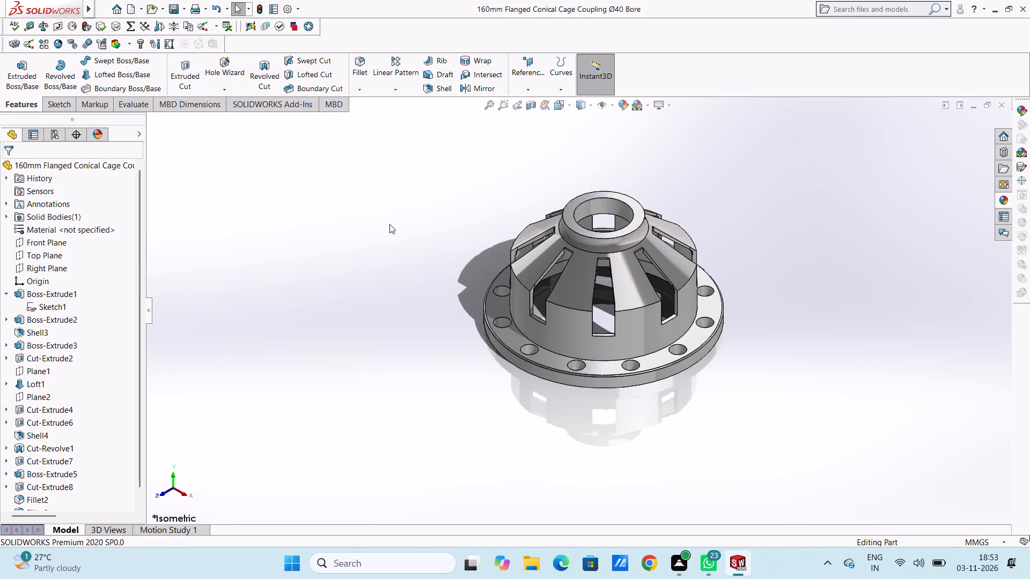
{"action": "left_click", "coordinate": [359, 209]}
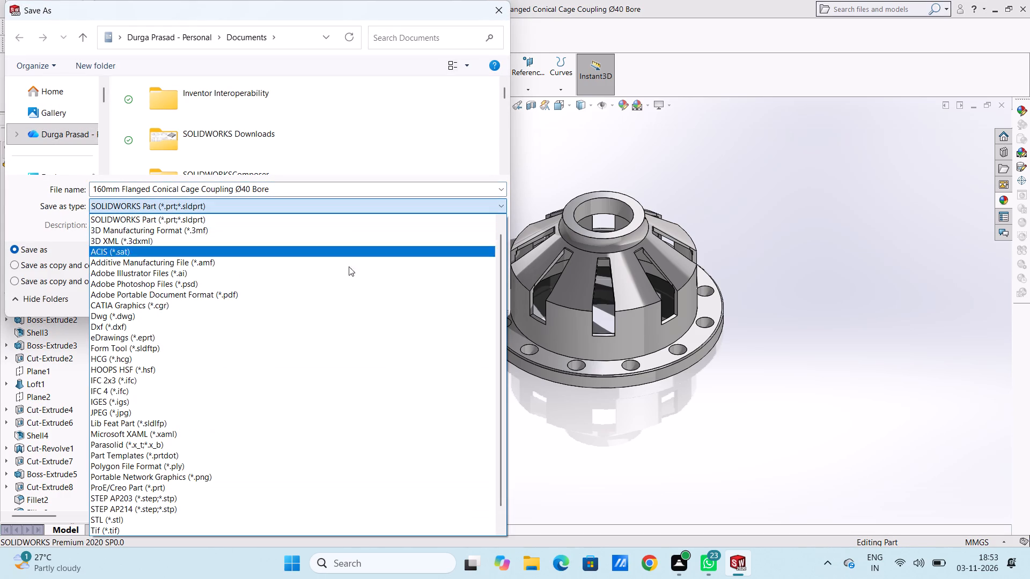
{"action": "left_click", "coordinate": [321, 296]}
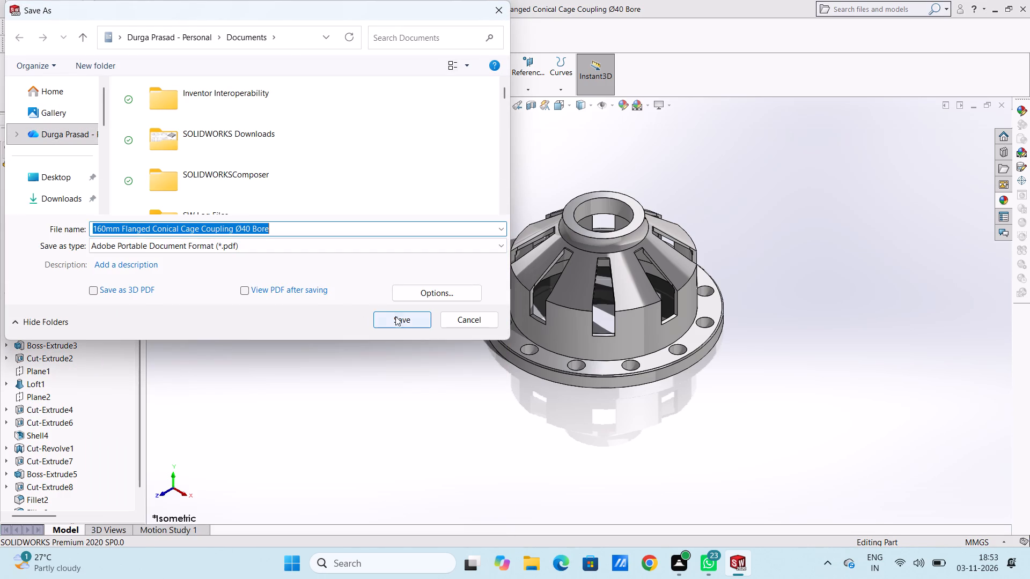
{"action": "left_click", "coordinate": [396, 317]}
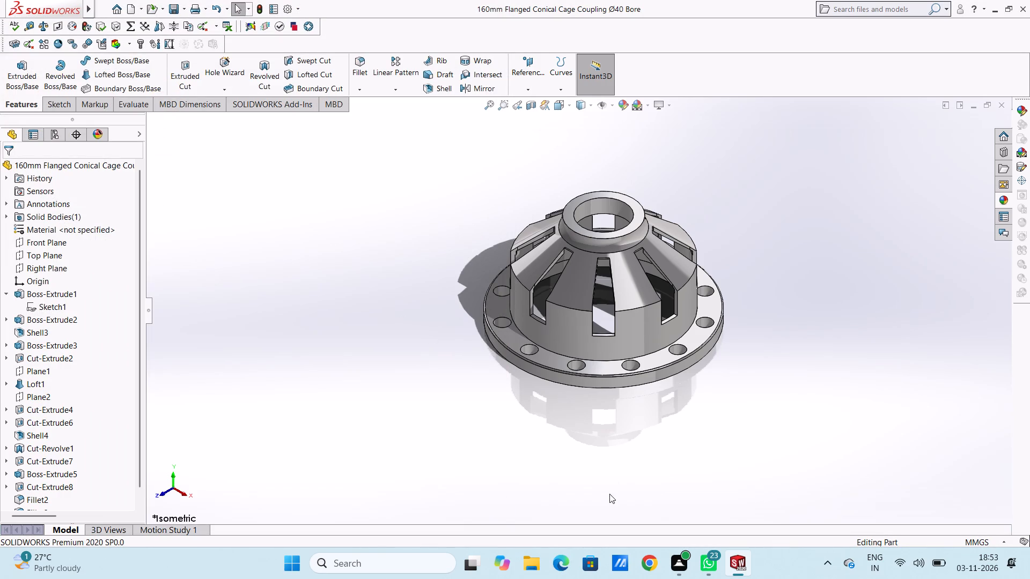